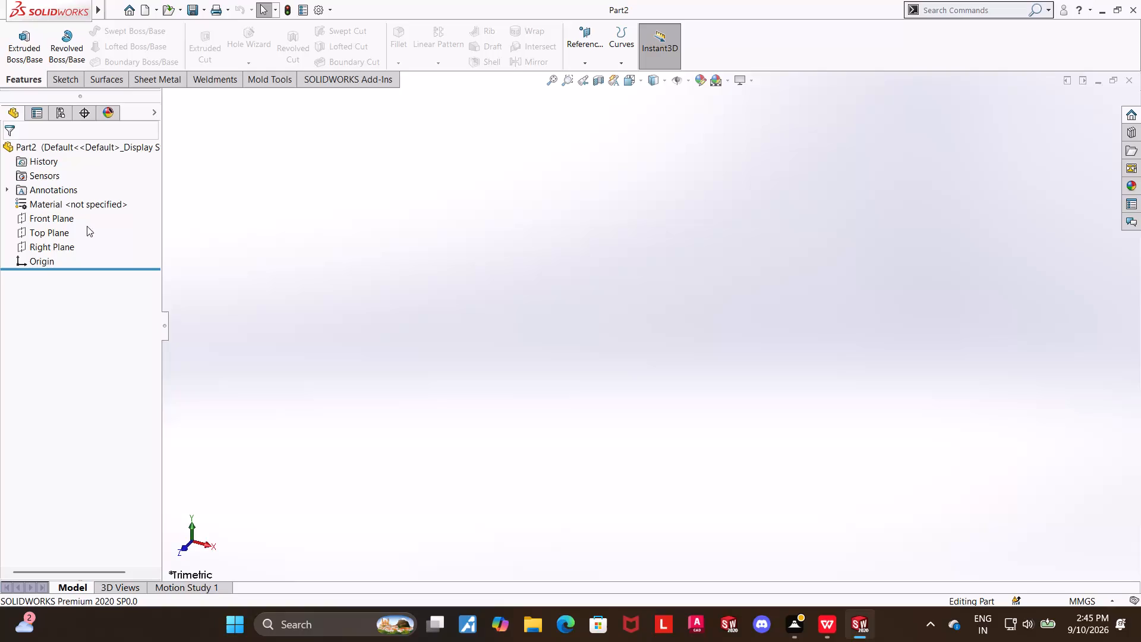
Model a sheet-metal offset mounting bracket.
Start a sheet metal base flange on the Top Plane and sketch an origin-centred rectangle about 91 mm by 121 mm.
{"action": "left_click", "coordinate": [117, 80]}
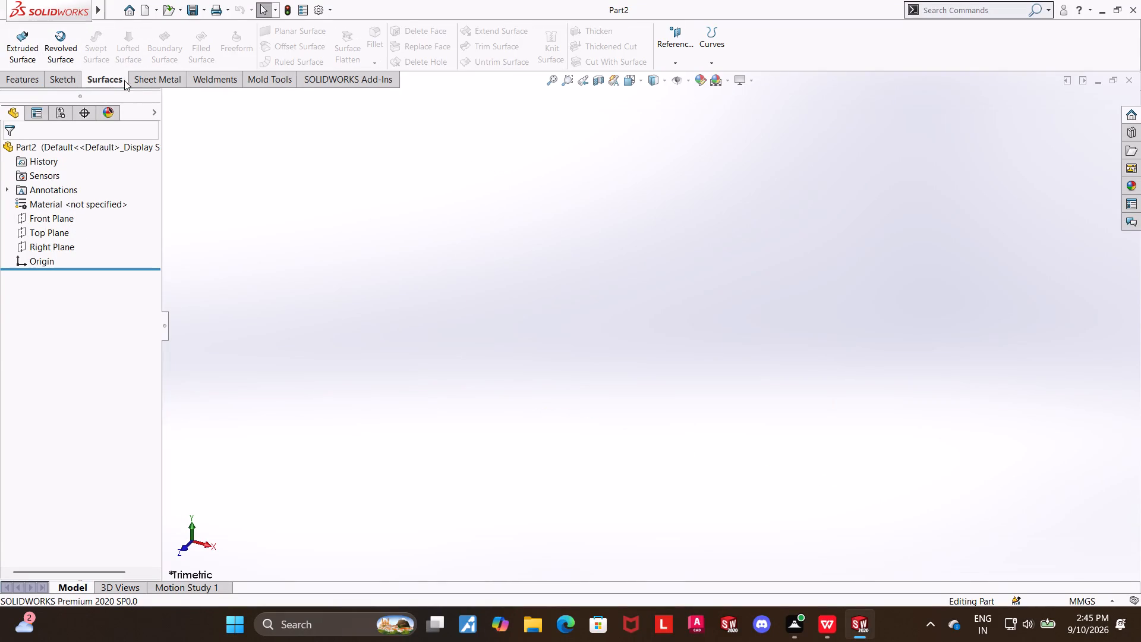
{"action": "left_click", "coordinate": [154, 81]}
{"action": "left_click", "coordinate": [24, 40]}
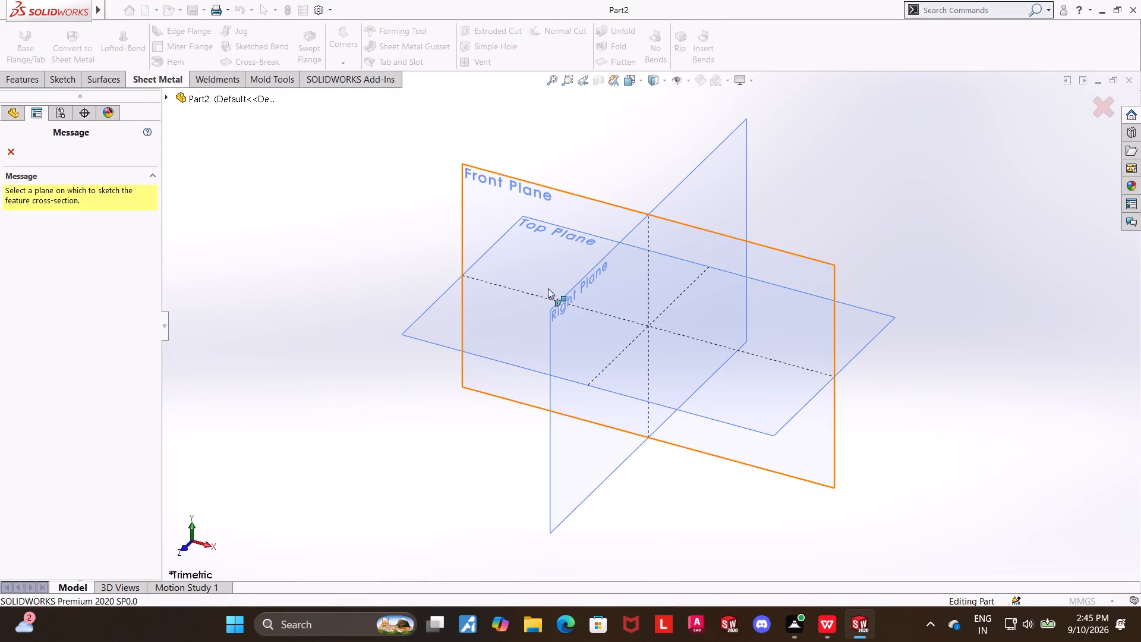
{"action": "left_click", "coordinate": [453, 326]}
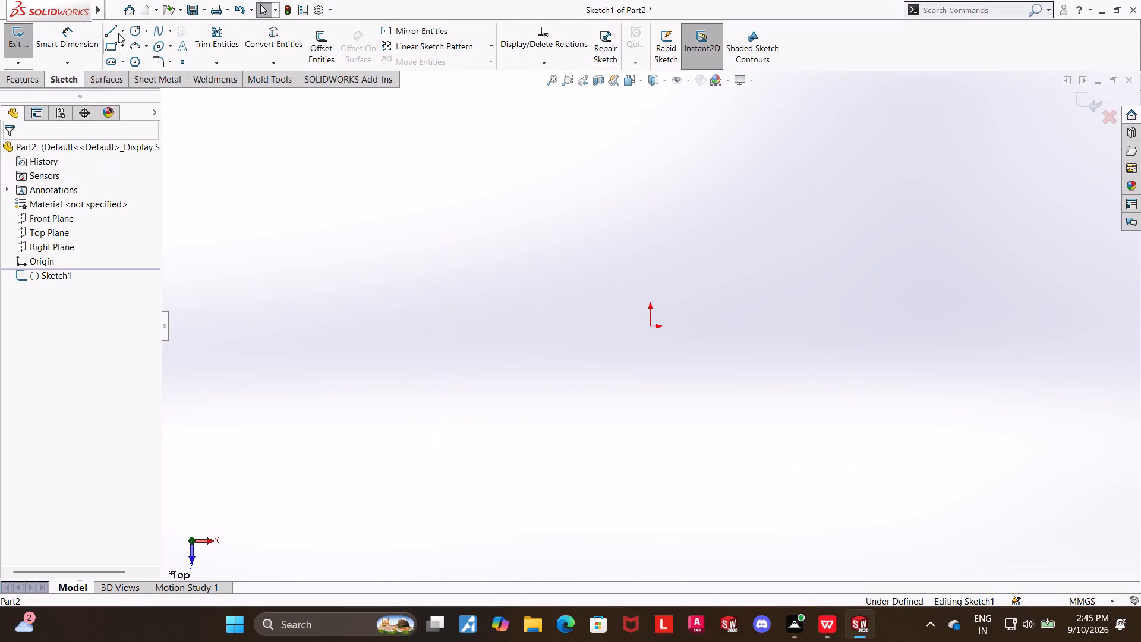
{"action": "left_click", "coordinate": [121, 47]}
{"action": "left_click", "coordinate": [125, 74]}
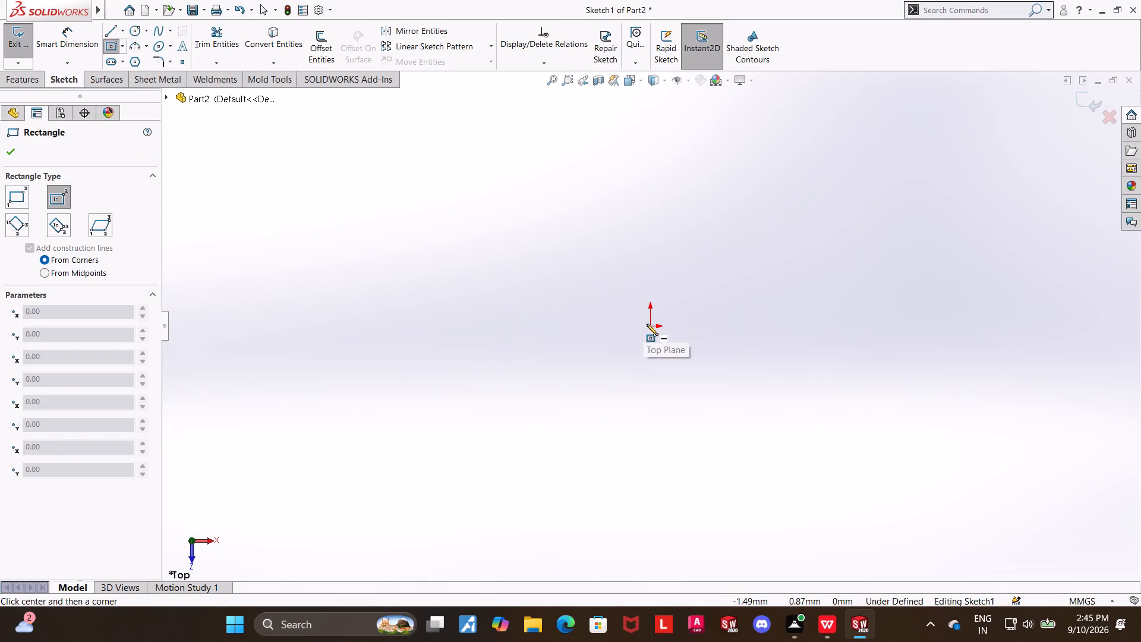
{"action": "left_click", "coordinate": [650, 324]}
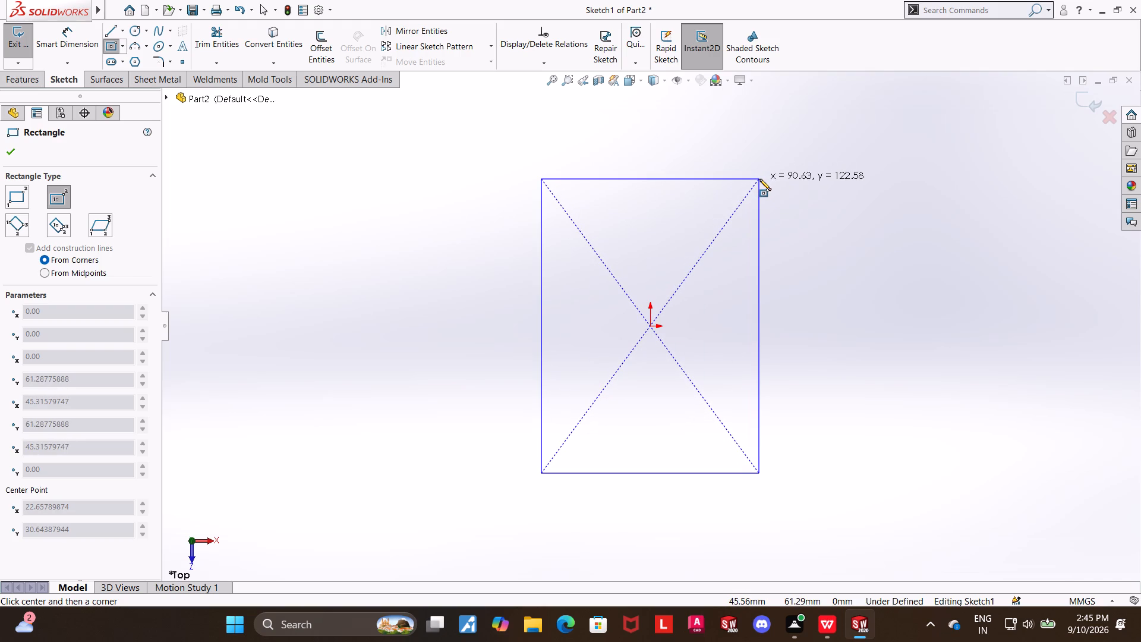
{"action": "left_click", "coordinate": [759, 179]}
{"action": "key", "text": "Escape"}
{"action": "key", "text": "Escape"}
Dimension the rectangle's horizontal side to 90 mm and its vertical side to 140 mm.
{"action": "left_click", "coordinate": [69, 38]}
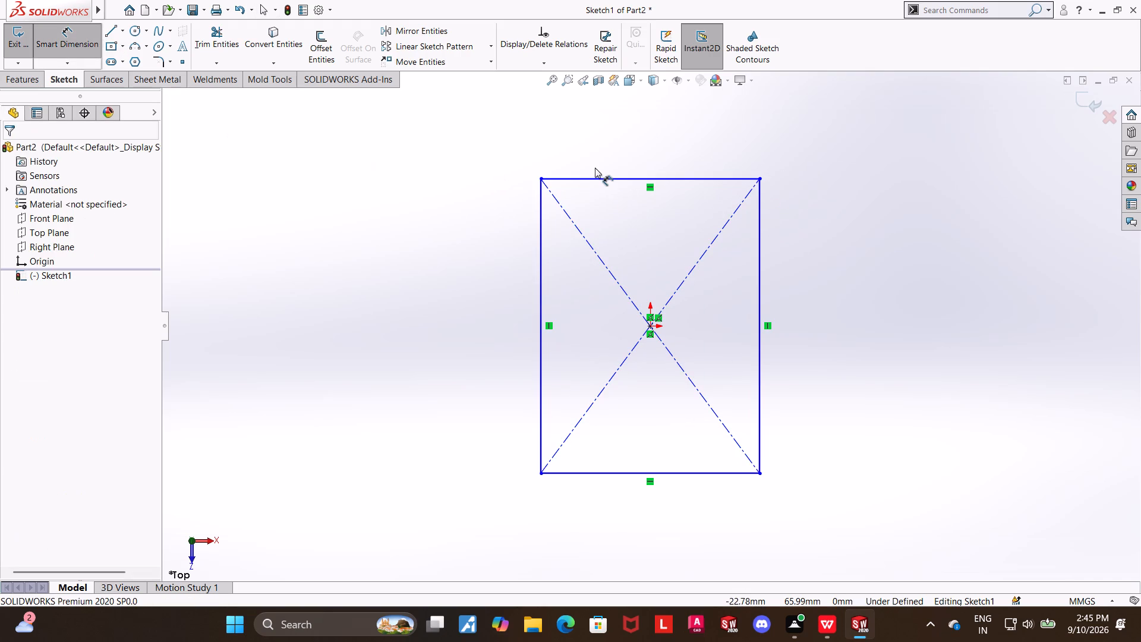
{"action": "left_click", "coordinate": [600, 178]}
{"action": "left_click", "coordinate": [604, 158]}
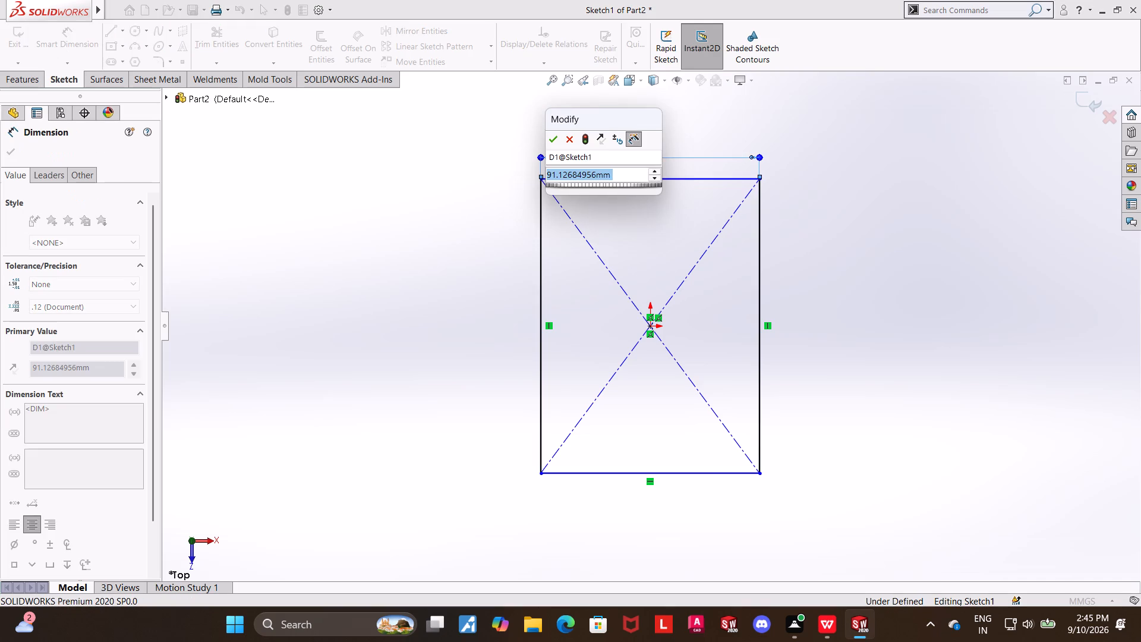
{"action": "type", "text": "90"}
{"action": "key", "text": "Return"}
{"action": "key", "text": "Escape"}
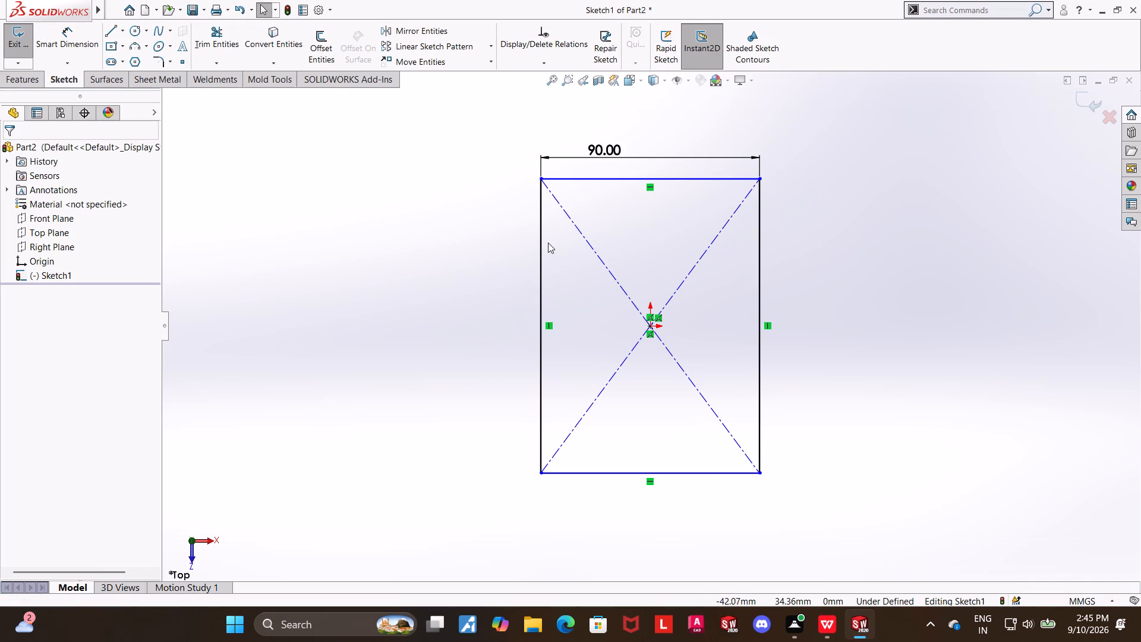
{"action": "left_click", "coordinate": [52, 31]}
{"action": "left_click", "coordinate": [538, 264]}
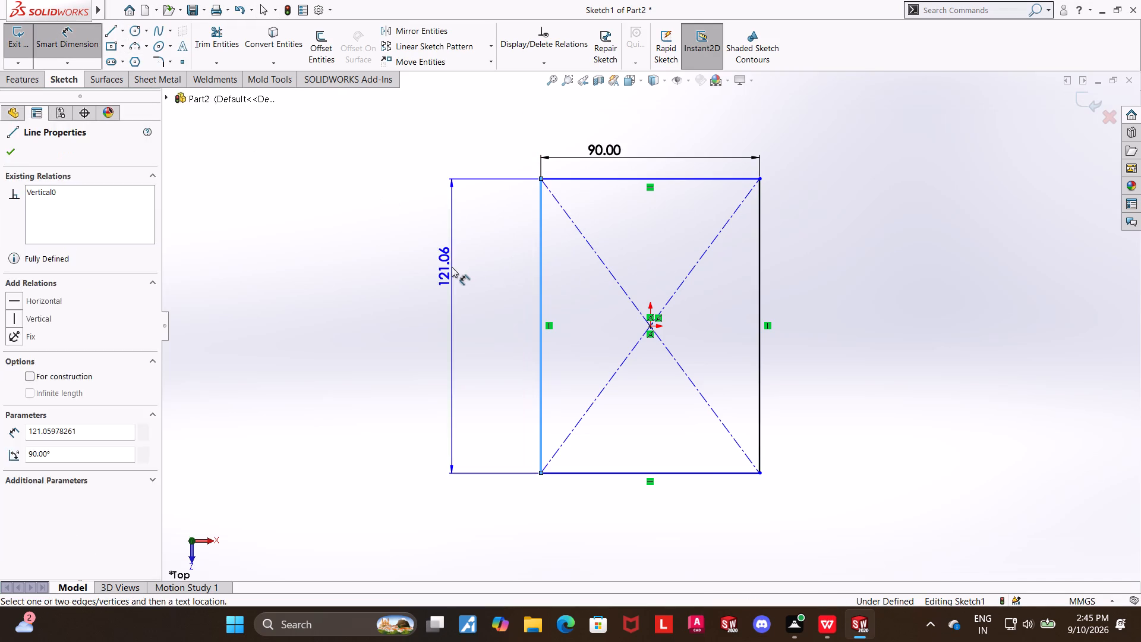
{"action": "left_click", "coordinate": [452, 267]}
{"action": "key", "text": "1"}
{"action": "key", "text": "4"}
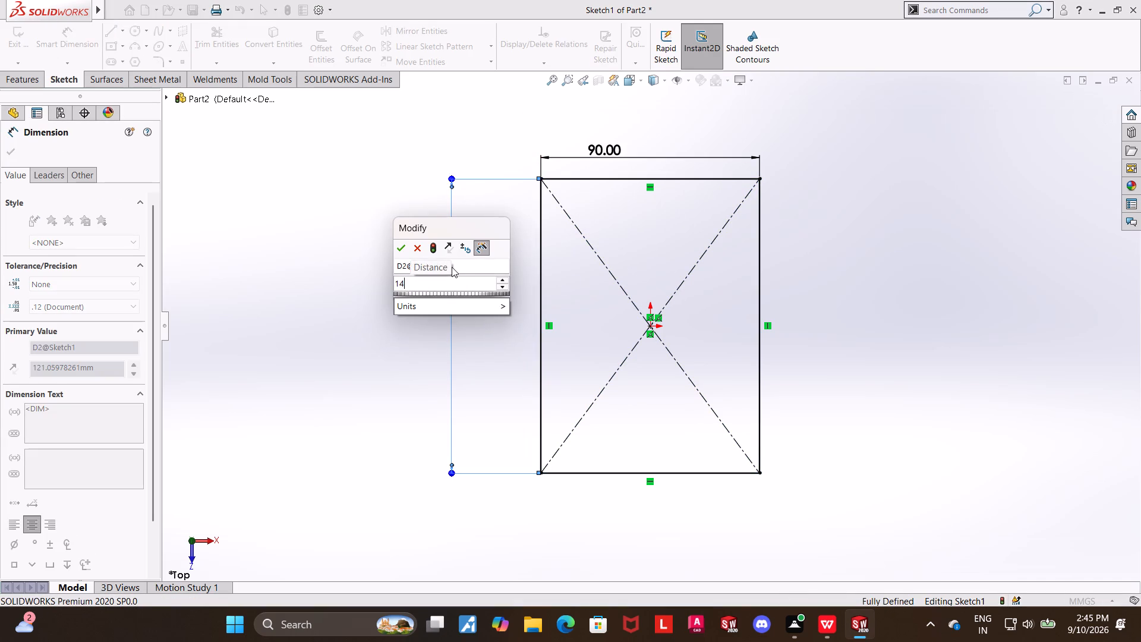
{"action": "key", "text": "0"}
{"action": "key", "text": "Return"}
{"action": "key", "text": "Escape"}
{"action": "key", "text": "Escape"}
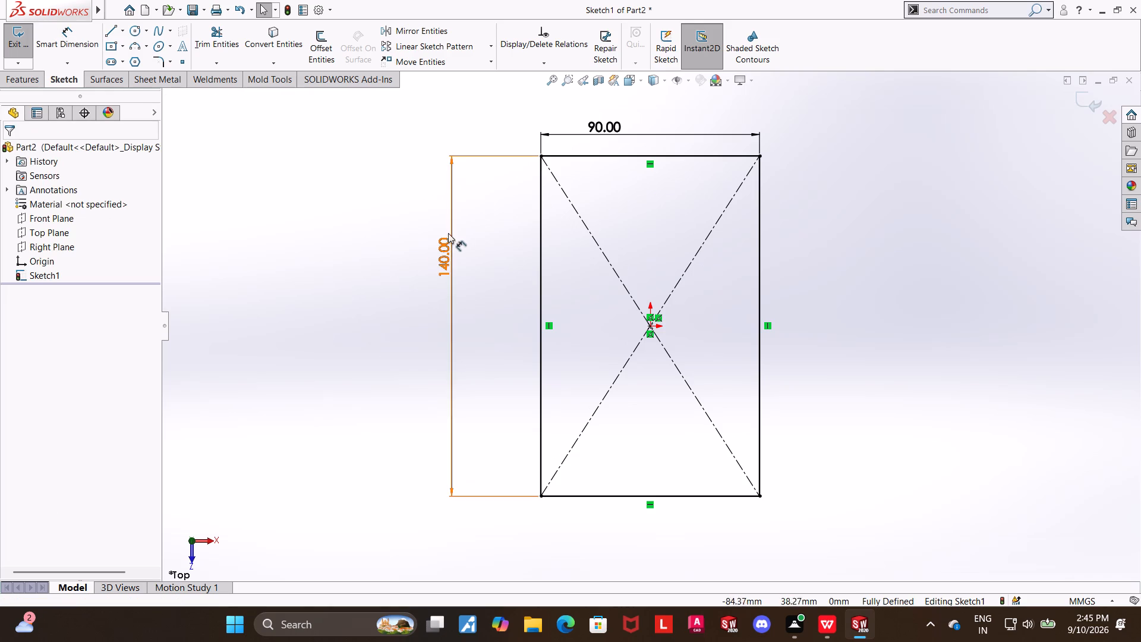
Finish the sketch and create the base flange from it with a thickness of 3 mm and a K-factor of 0.5.
{"action": "left_click", "coordinate": [1088, 96]}
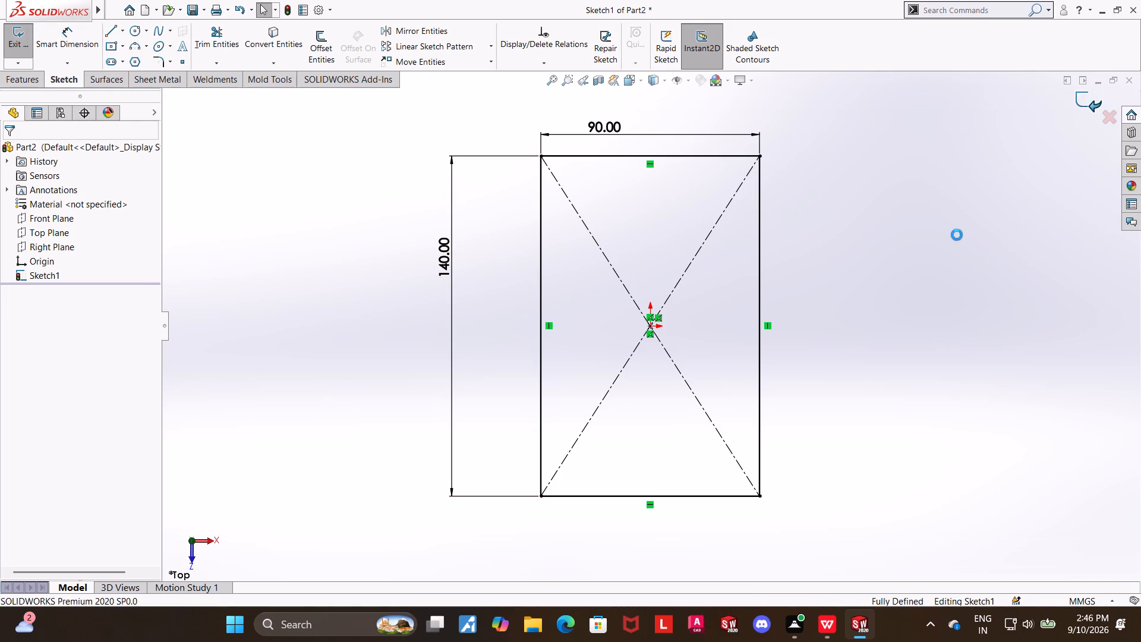
{"action": "middle_click_drag", "start_coordinate": [871, 291], "coordinate": [814, 273]}
{"action": "middle_click_drag", "start_coordinate": [814, 273], "coordinate": [830, 273]}
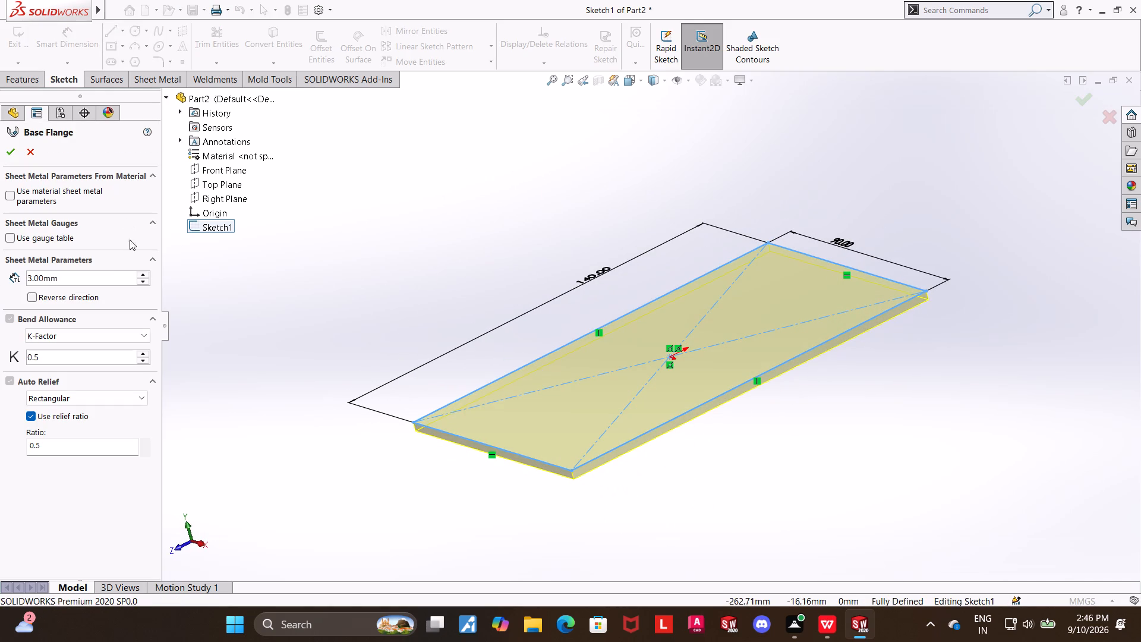
{"action": "left_click", "coordinate": [11, 158]}
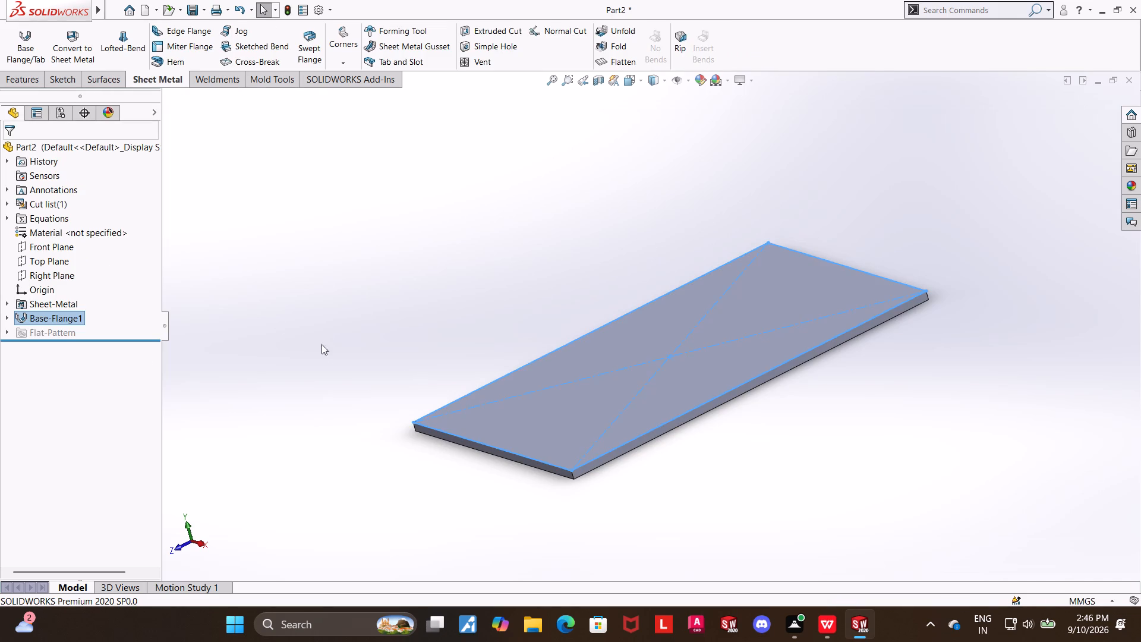
{"action": "left_click", "coordinate": [329, 351]}
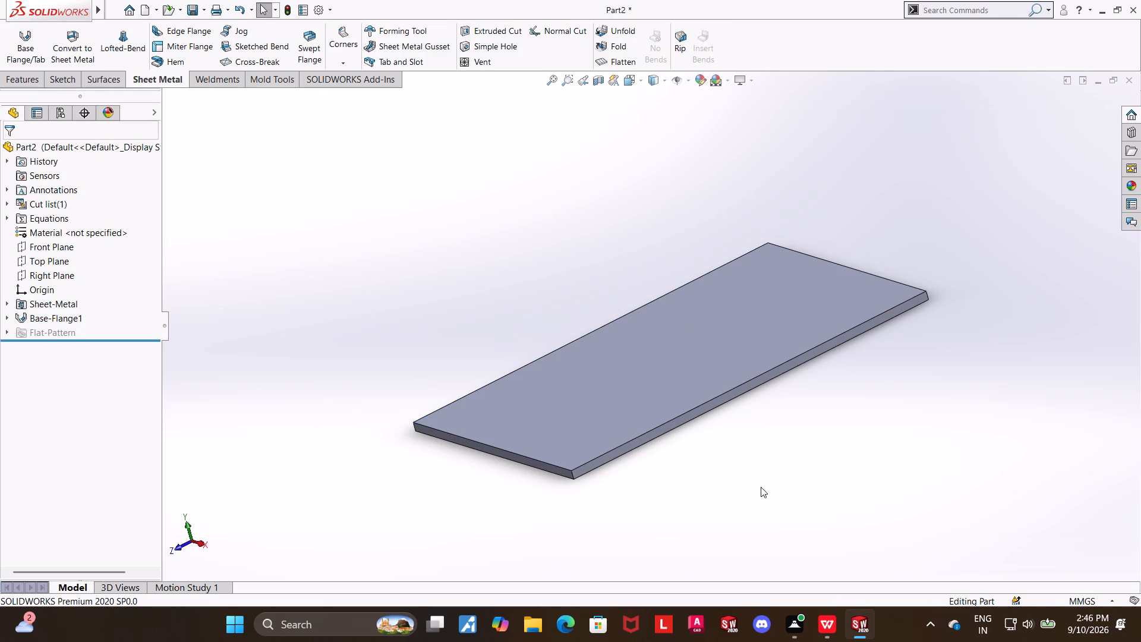
Add a 90° edge flange 83 mm long, pointing downward from the lower long edge of the plate.
{"action": "middle_click_drag", "start_coordinate": [732, 489], "coordinate": [690, 512]}
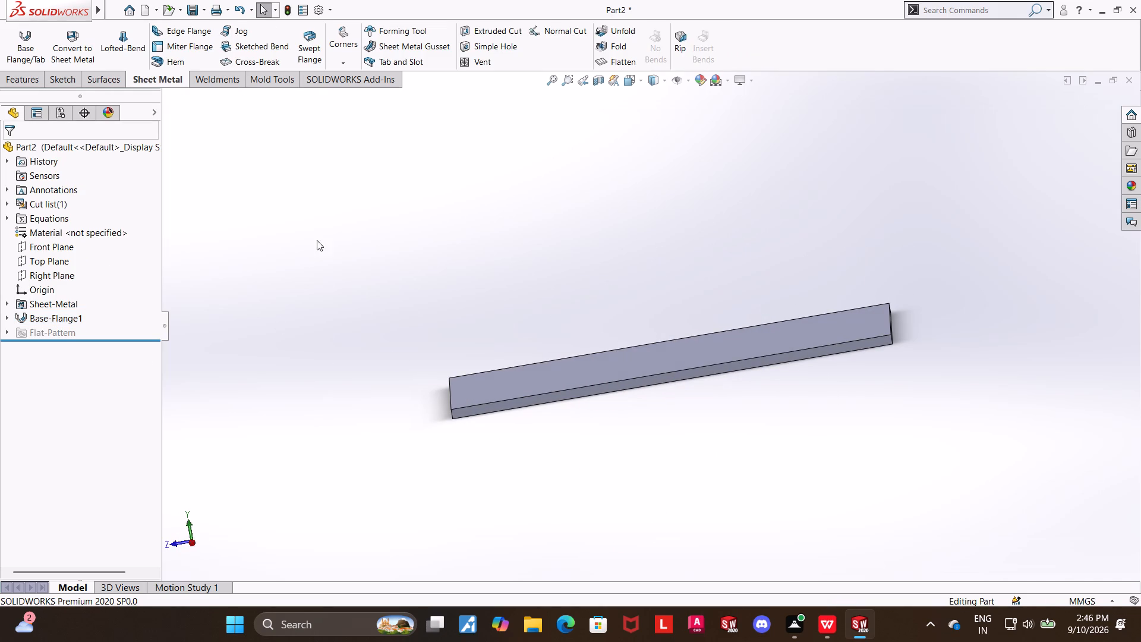
{"action": "middle_click_drag", "start_coordinate": [332, 228], "coordinate": [367, 209]}
{"action": "left_click", "coordinate": [185, 34]}
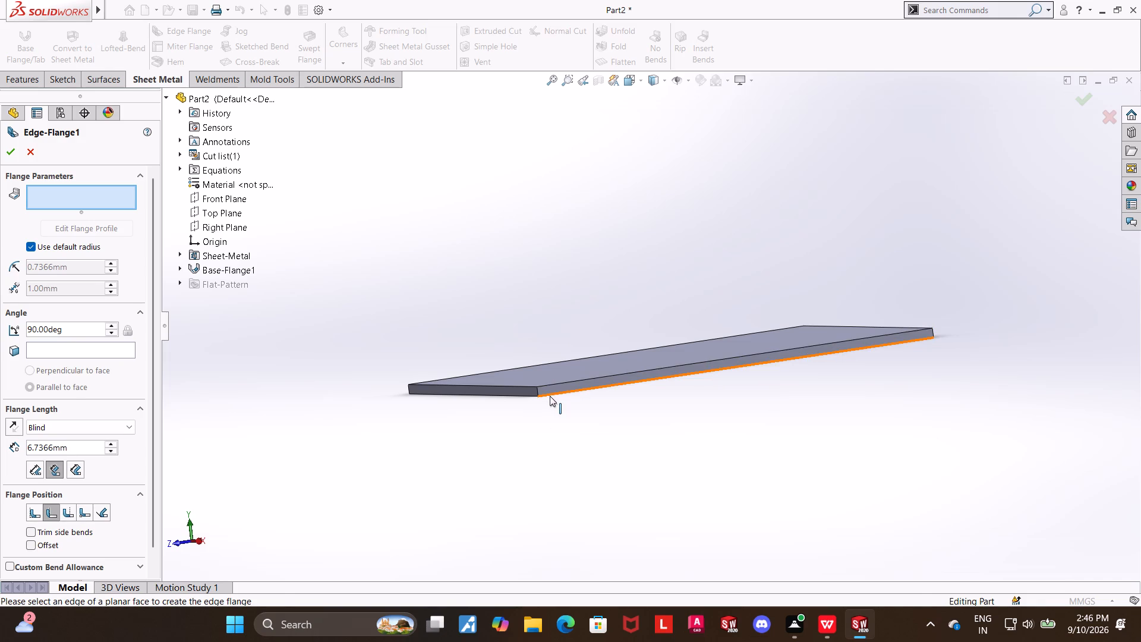
{"action": "left_click", "coordinate": [550, 396]}
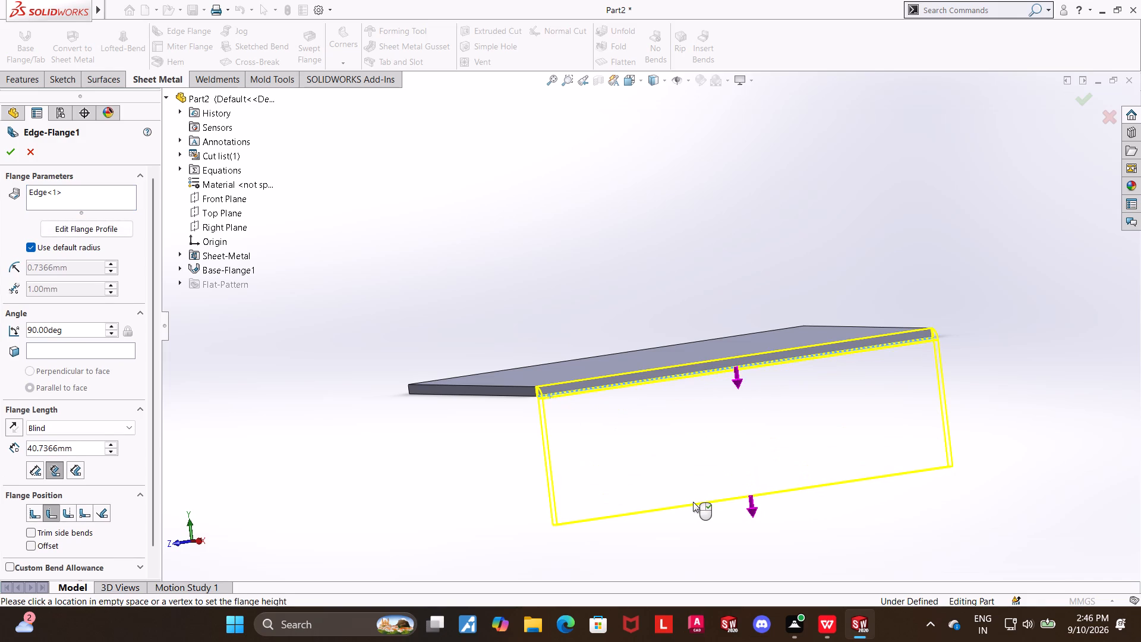
{"action": "scroll", "coordinate": [681, 476], "scroll_direction": "up", "scroll_amount": 4}
{"action": "scroll", "coordinate": [681, 476], "scroll_direction": "down", "scroll_amount": 1}
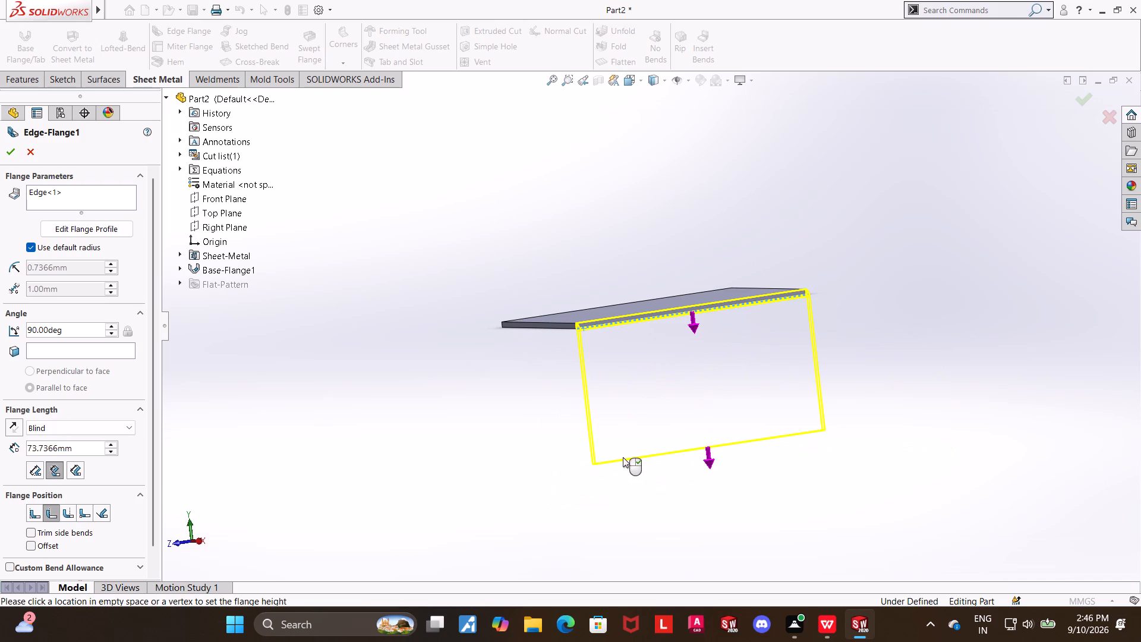
{"action": "type", "text": "83"}
{"action": "key", "text": "Return"}
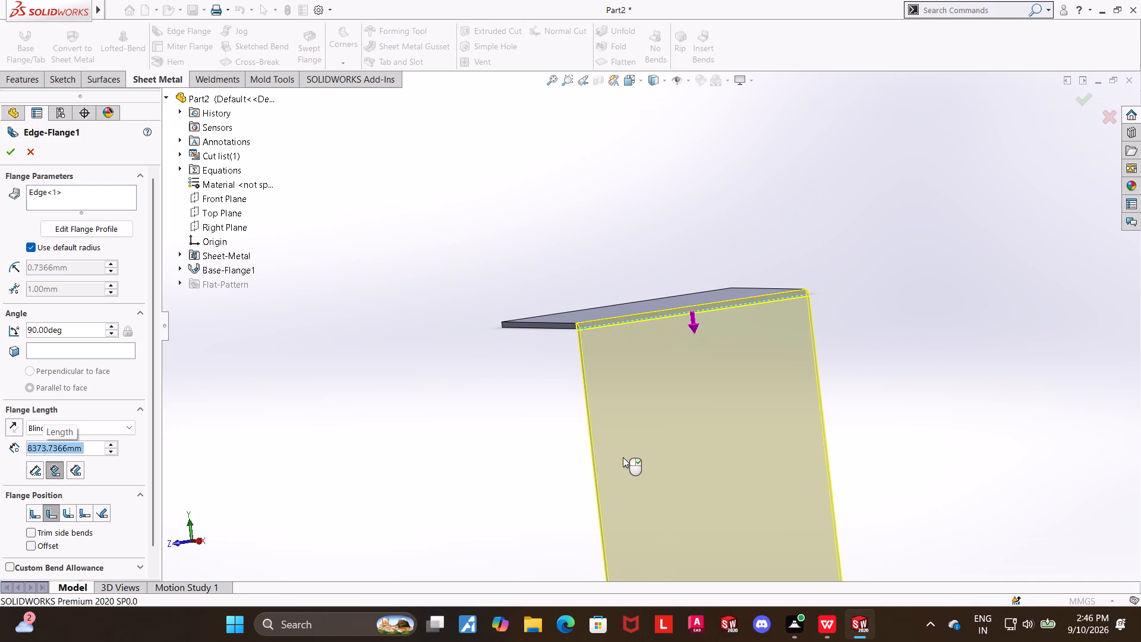
{"action": "scroll", "coordinate": [705, 386], "scroll_direction": "up", "scroll_amount": 13}
{"action": "scroll", "coordinate": [665, 417], "scroll_direction": "down", "scroll_amount": 2}
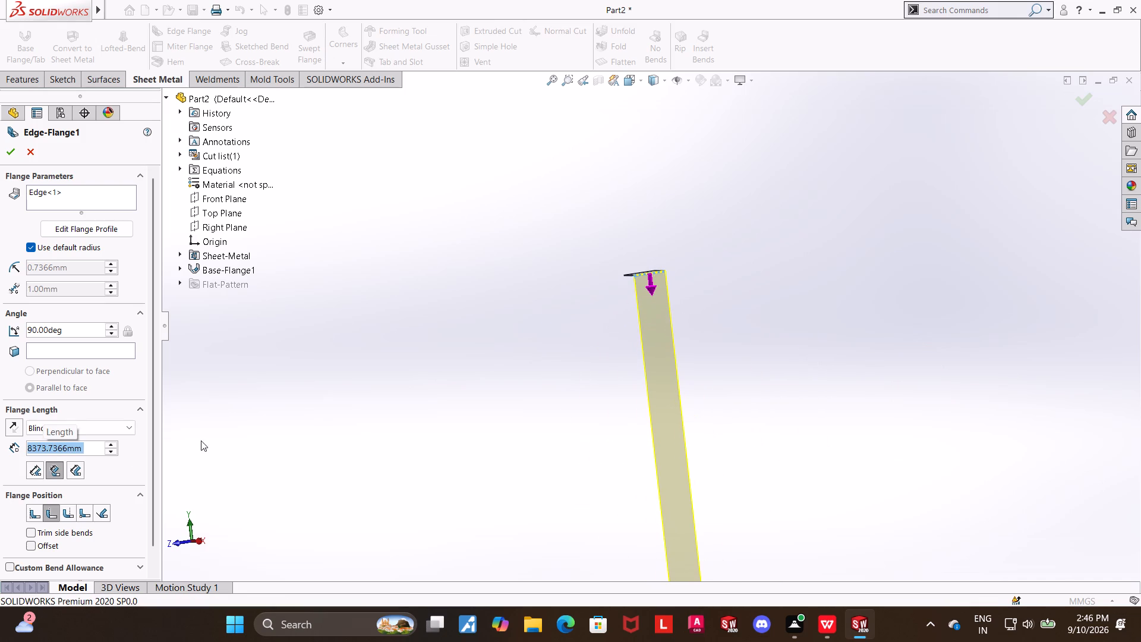
{"action": "left_click", "coordinate": [90, 448]}
{"action": "left_click_drag", "start_coordinate": [90, 448], "coordinate": [0, 442]}
{"action": "left_click_drag", "start_coordinate": [86, 449], "coordinate": [68, 448]}
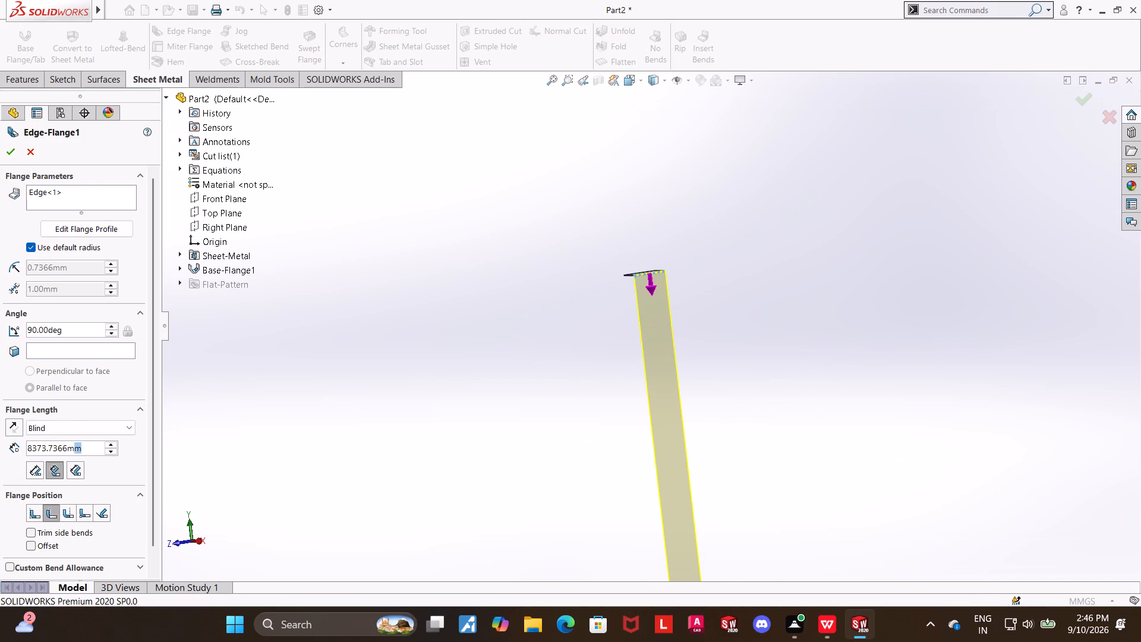
{"action": "left_click_drag", "start_coordinate": [68, 448], "coordinate": [22, 448]}
{"action": "type", "text": "83"}
{"action": "key", "text": "Return"}
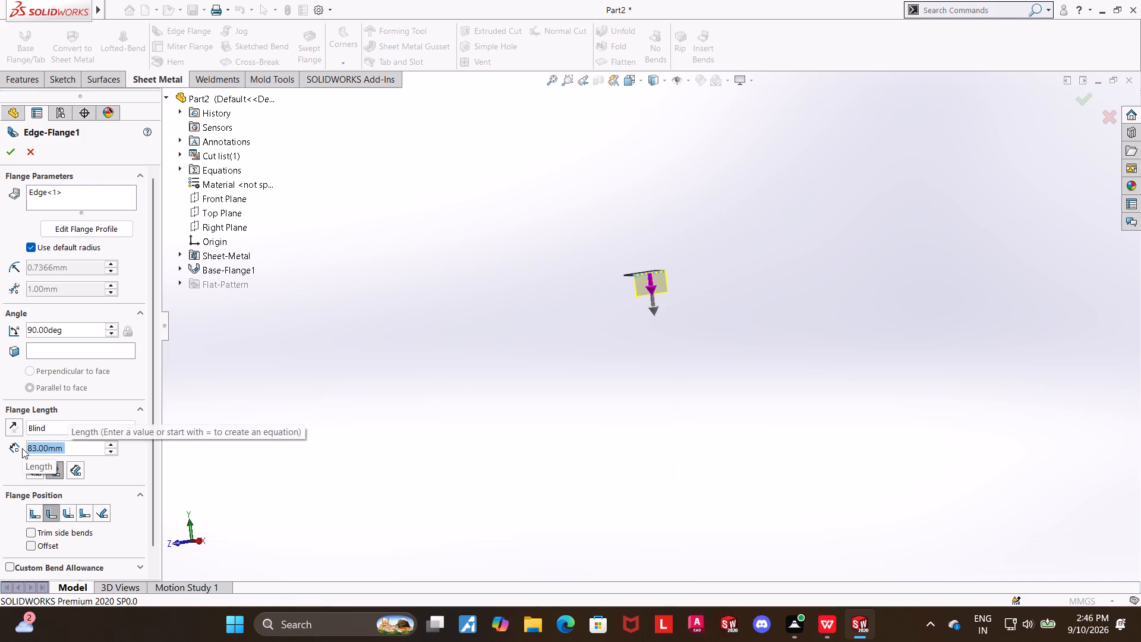
{"action": "scroll", "coordinate": [672, 257], "scroll_direction": "down", "scroll_amount": 8}
{"action": "scroll", "coordinate": [510, 337], "scroll_direction": "down", "scroll_amount": 1}
{"action": "left_click", "coordinate": [1079, 100]}
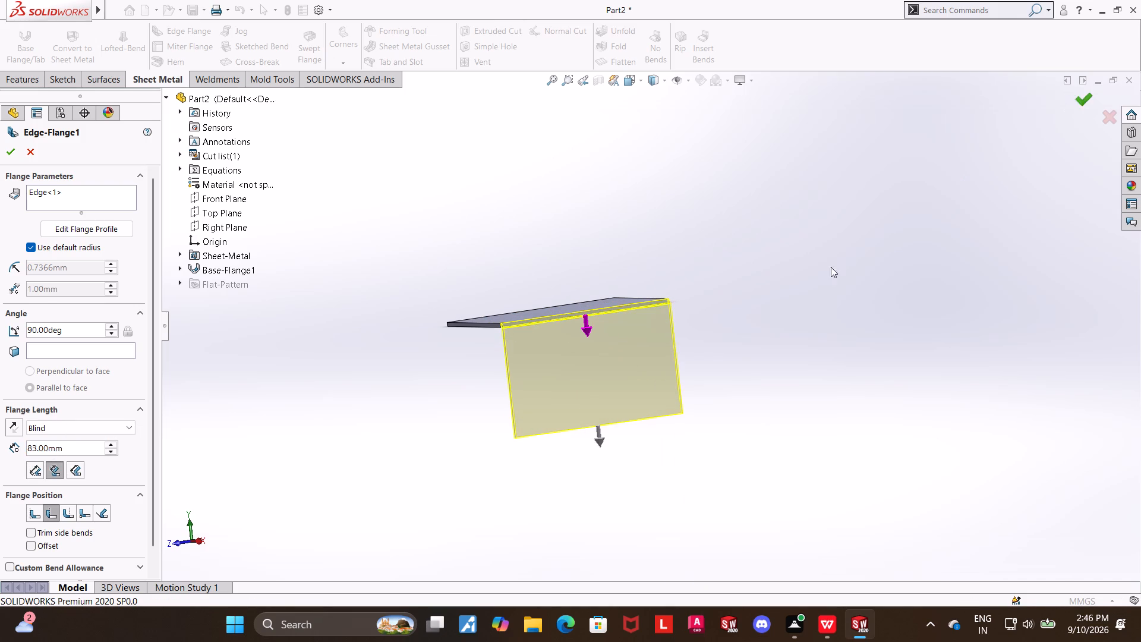
Edit the edge flange's profile and move its far side line inward, narrowing the flange to about 54 mm.
{"action": "scroll", "coordinate": [668, 361], "scroll_direction": "down", "scroll_amount": 2}
{"action": "left_click", "coordinate": [514, 361]}
{"action": "right_click", "coordinate": [406, 374]}
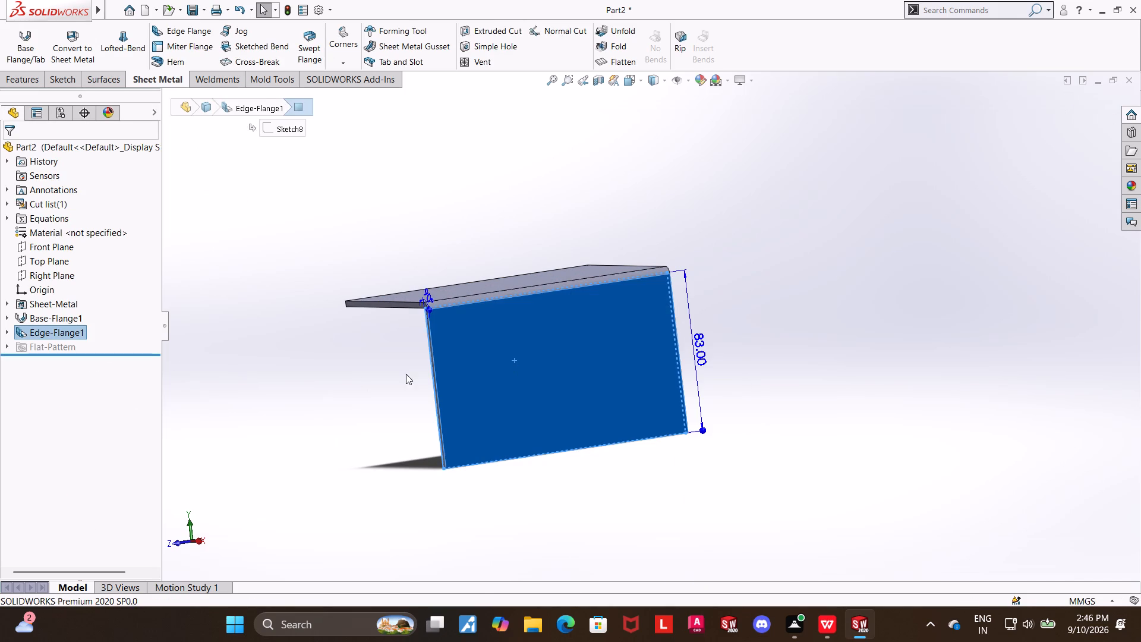
{"action": "left_click", "coordinate": [329, 382]}
{"action": "right_click", "coordinate": [510, 361]}
{"action": "left_click", "coordinate": [519, 281]}
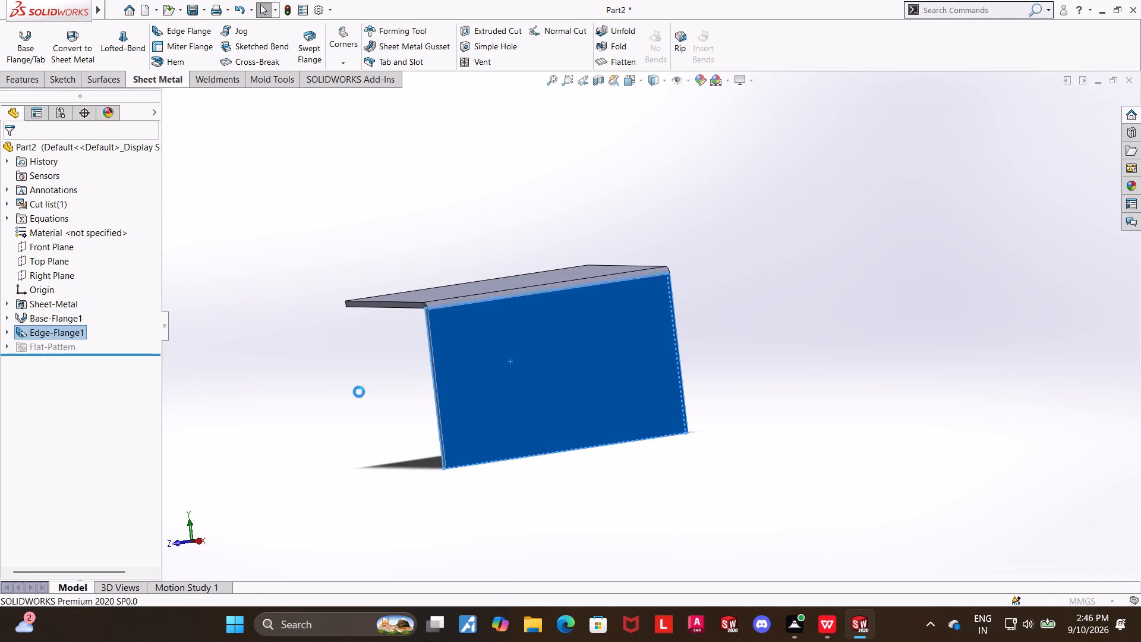
{"action": "left_click", "coordinate": [64, 223]}
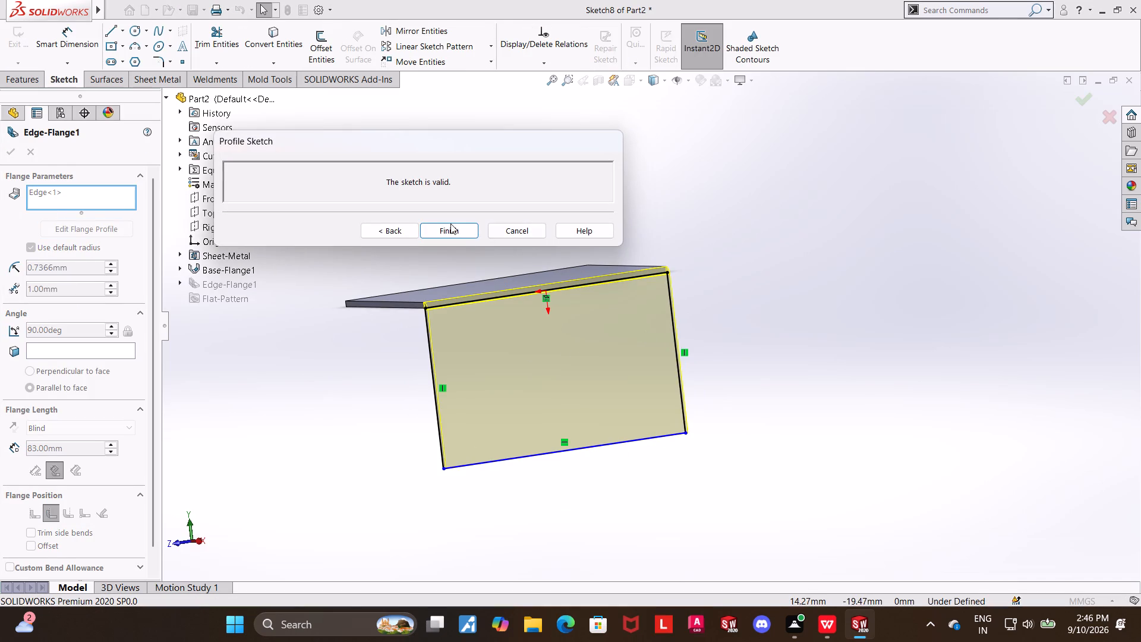
{"action": "left_click", "coordinate": [679, 351]}
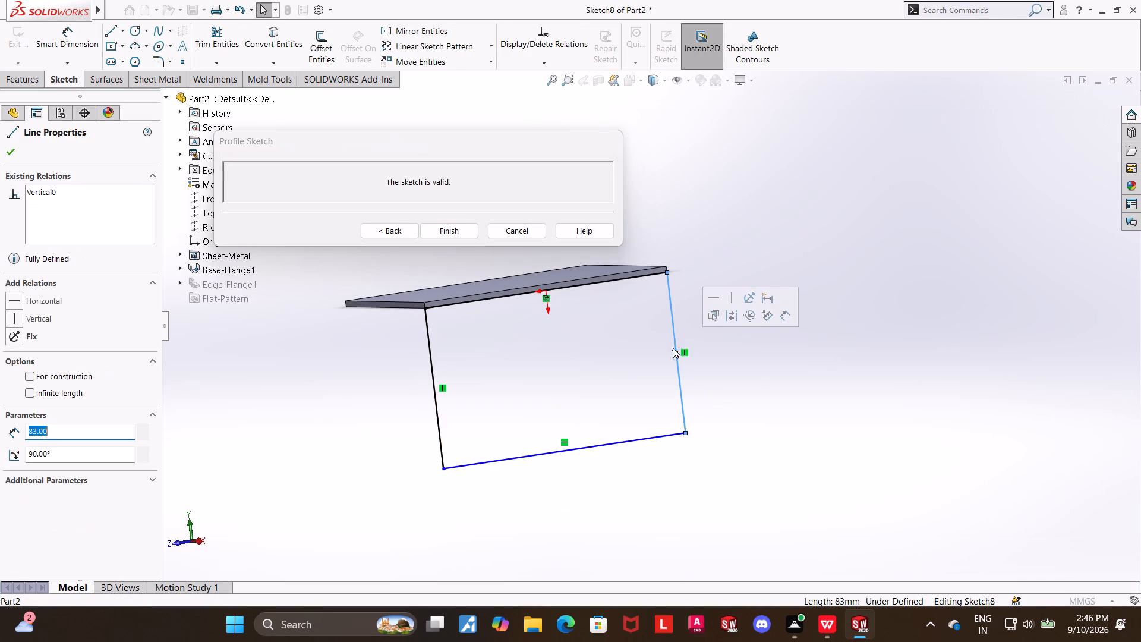
{"action": "left_click", "coordinate": [676, 347]}
{"action": "left_click_drag", "start_coordinate": [677, 354], "coordinate": [528, 377]}
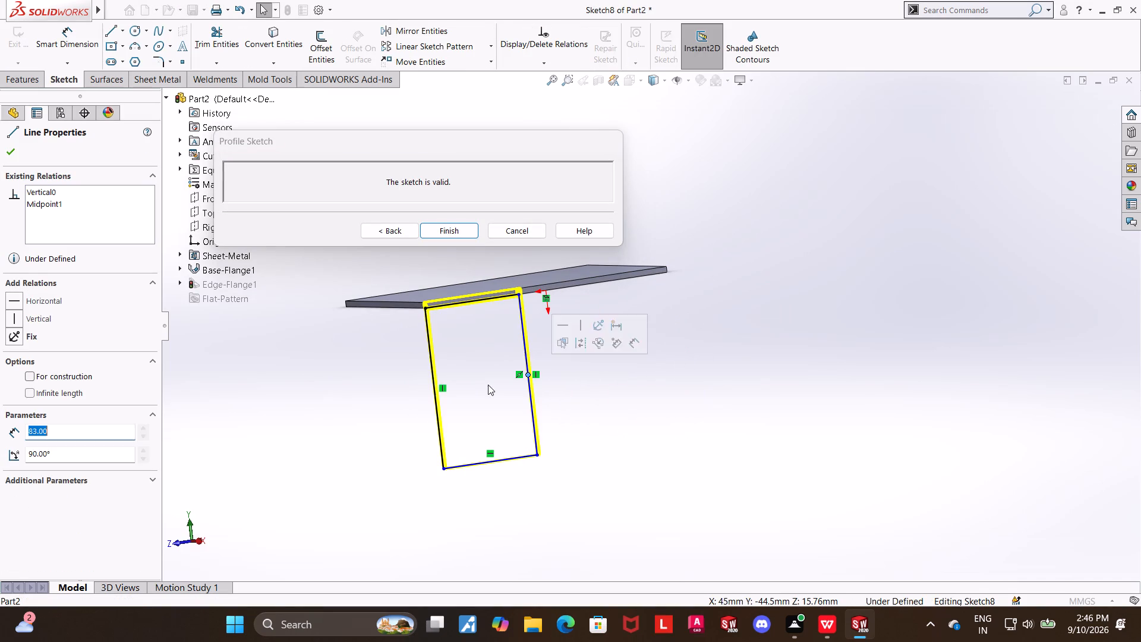
Dimension the bottom line of the flange profile to 50 mm and finish the profile edit.
{"action": "left_click", "coordinate": [71, 52]}
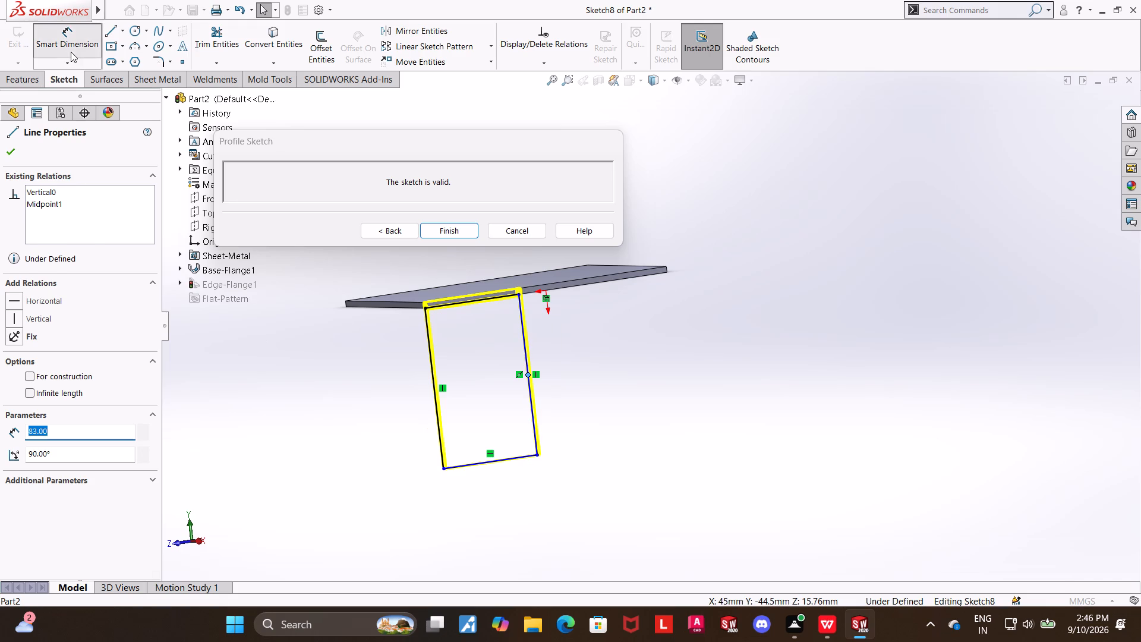
{"action": "left_click", "coordinate": [509, 459]}
{"action": "left_click", "coordinate": [504, 490]}
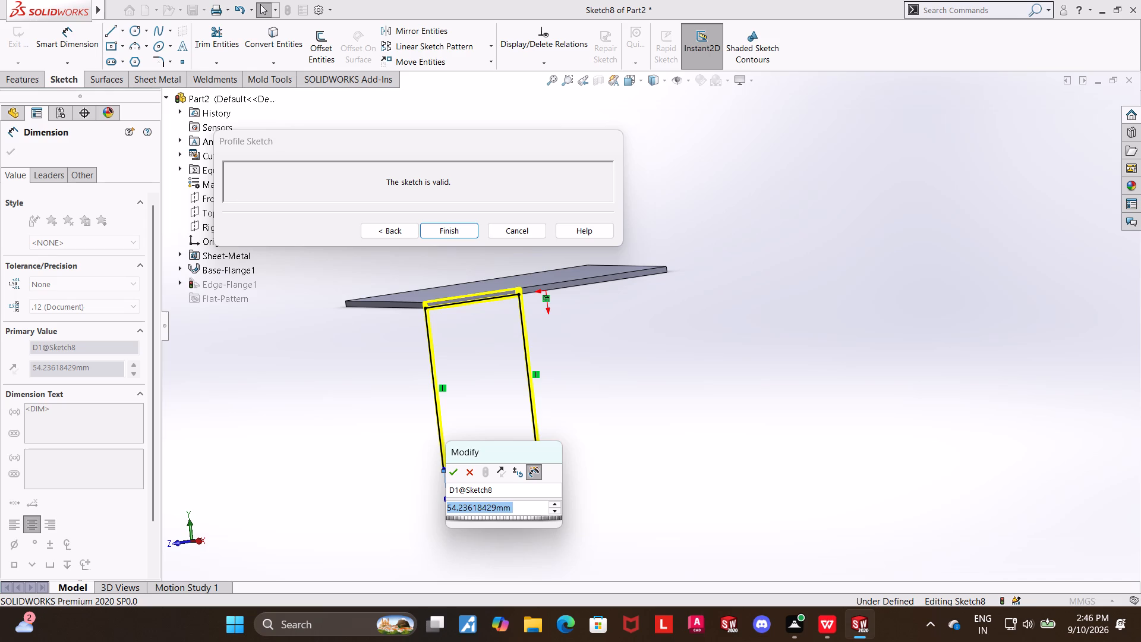
{"action": "key", "text": "5"}
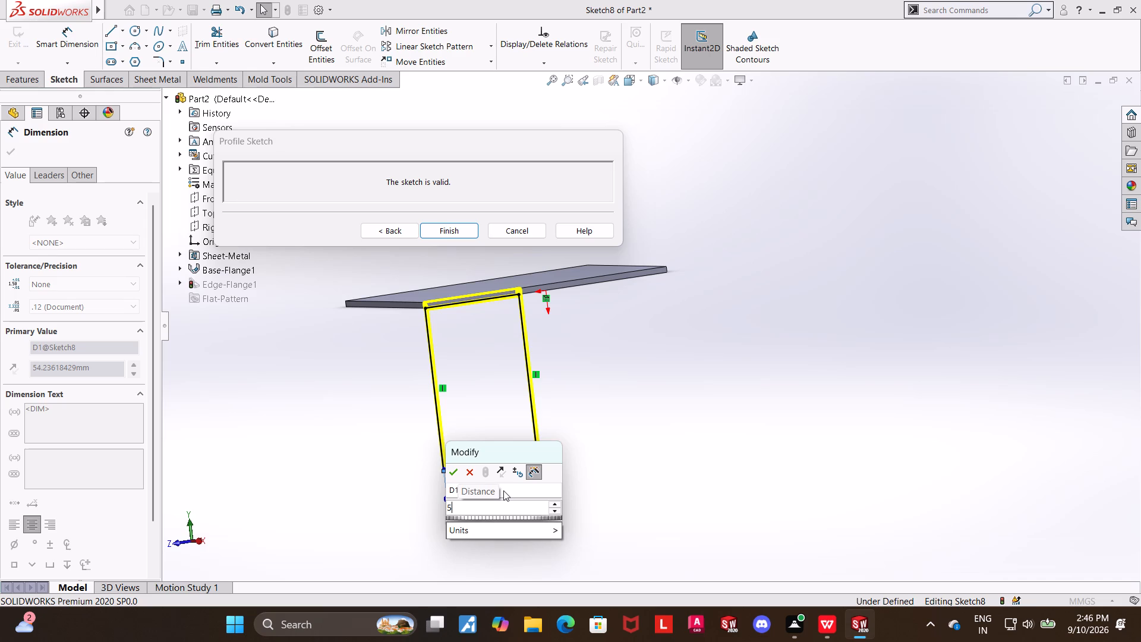
{"action": "key", "text": "0"}
{"action": "key", "text": "Return"}
{"action": "middle_click_drag", "start_coordinate": [638, 388], "coordinate": [610, 387]}
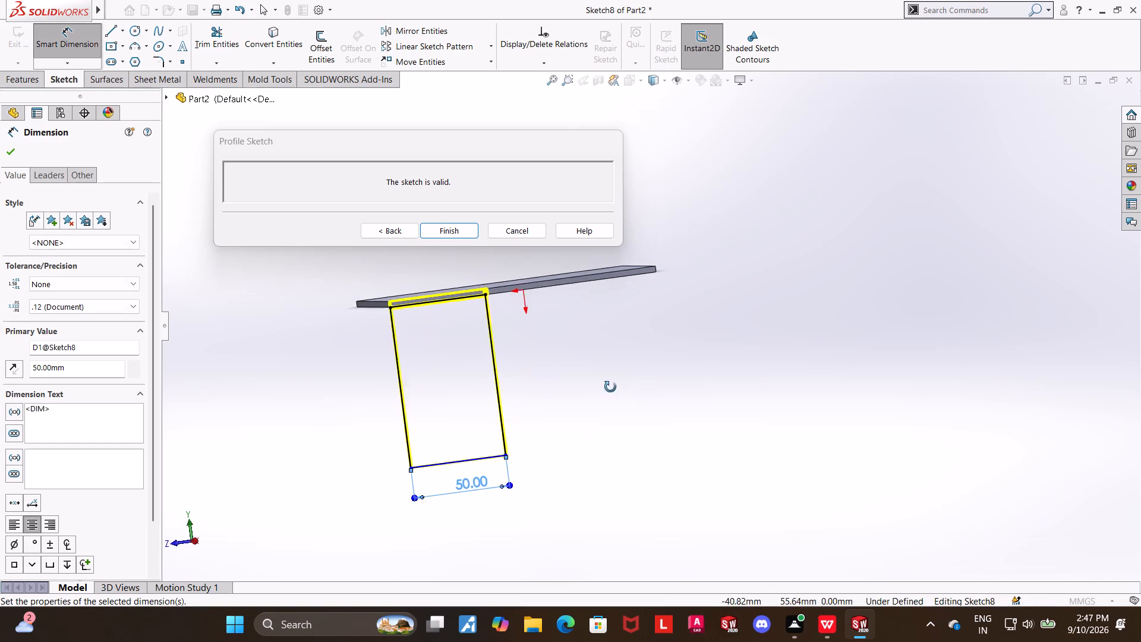
{"action": "middle_click_drag", "start_coordinate": [610, 387], "coordinate": [598, 394]}
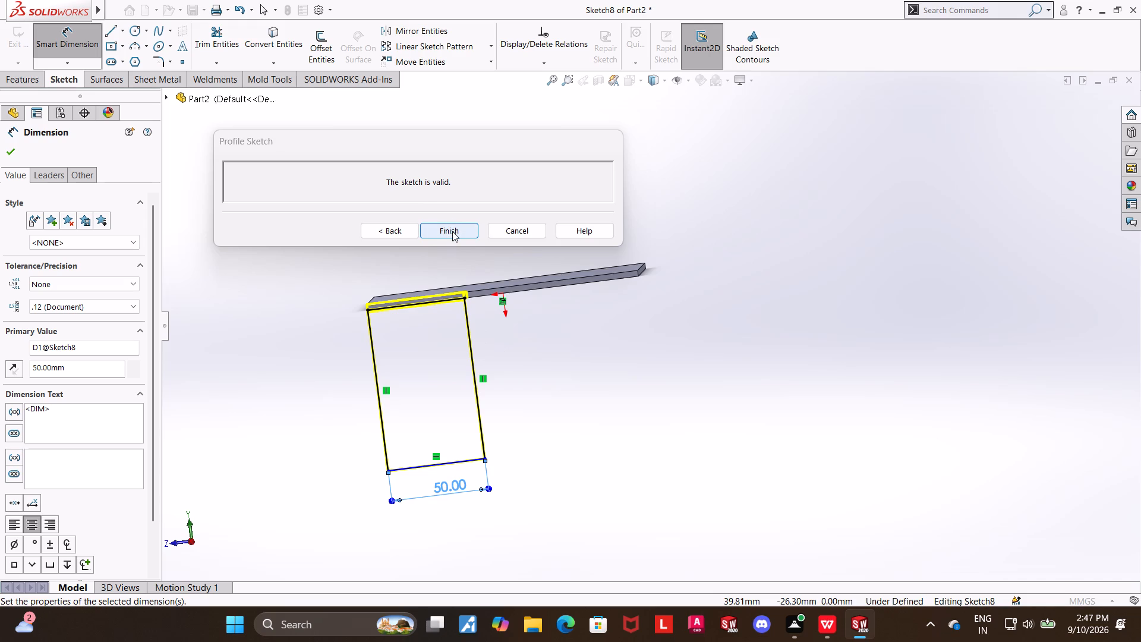
{"action": "left_click", "coordinate": [452, 231]}
{"action": "middle_click_drag", "start_coordinate": [520, 382], "coordinate": [502, 436]}
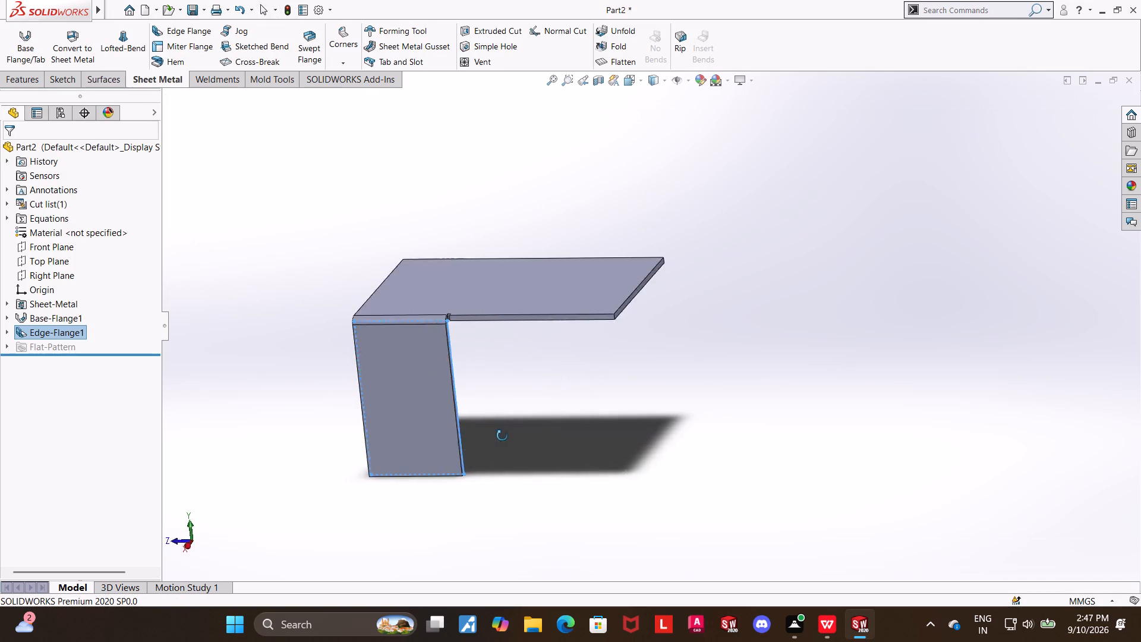
Edit the edge flange and set its length to Blind, 83 mm, with the flange pointing downward from the plate.
{"action": "middle_click_drag", "start_coordinate": [502, 436], "coordinate": [521, 414]}
{"action": "left_click", "coordinate": [552, 401]}
{"action": "middle_click_drag", "start_coordinate": [510, 402], "coordinate": [568, 416]}
{"action": "scroll", "coordinate": [526, 301], "scroll_direction": "down", "scroll_amount": 3}
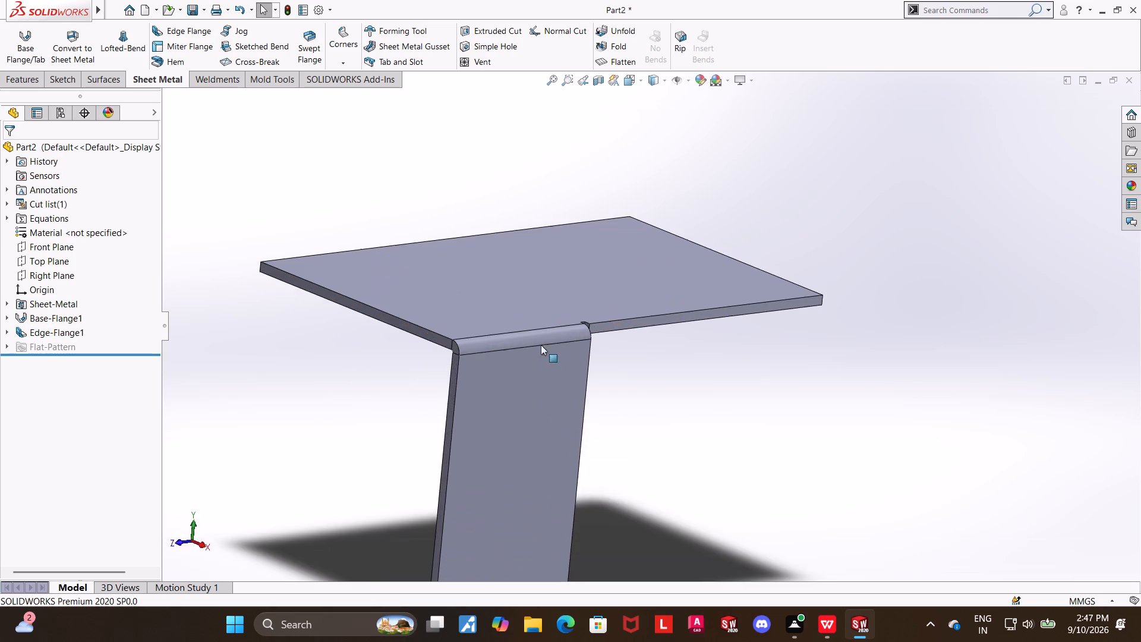
{"action": "middle_click_drag", "start_coordinate": [639, 393], "coordinate": [636, 413]}
{"action": "right_click", "coordinate": [525, 430]}
{"action": "left_click", "coordinate": [538, 275]}
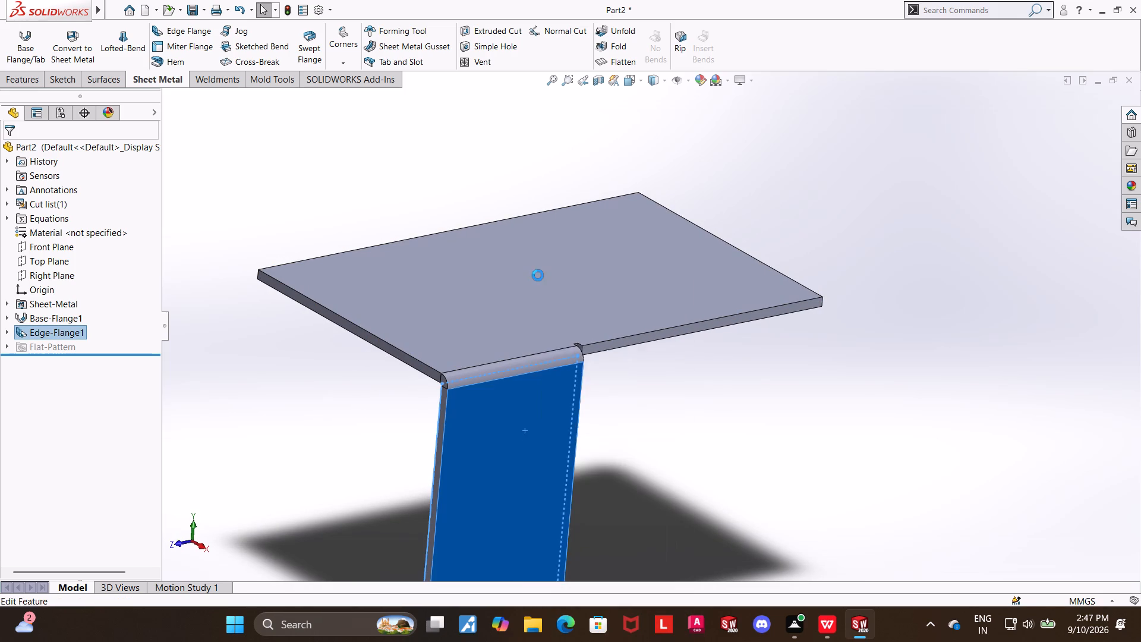
{"action": "scroll", "coordinate": [55, 433], "scroll_direction": "down", "scroll_amount": 4}
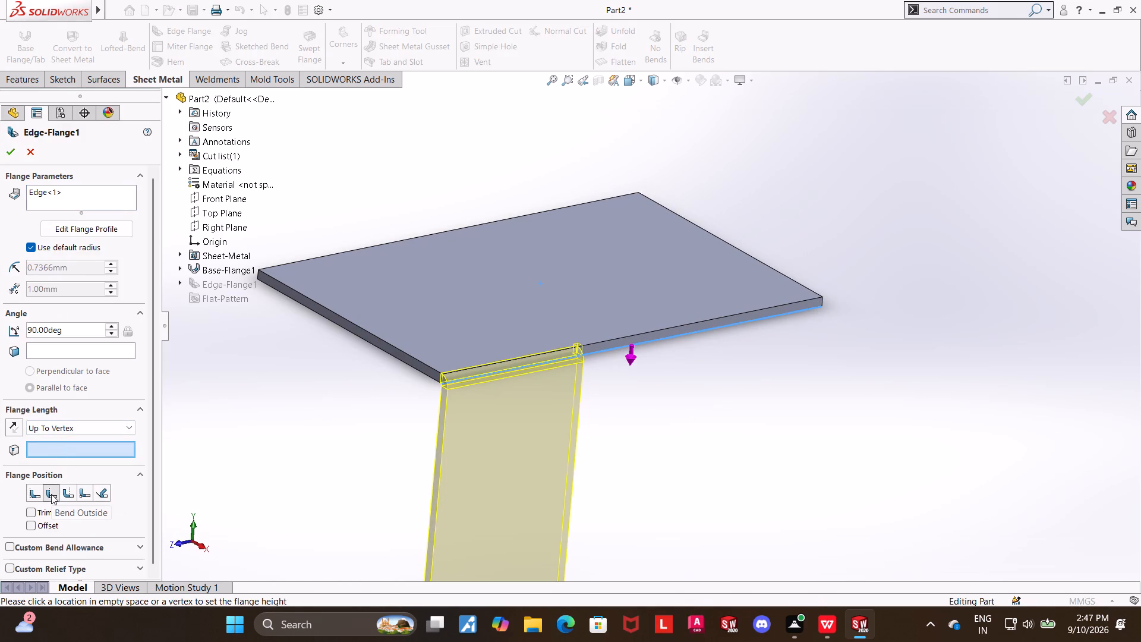
{"action": "scroll", "coordinate": [666, 439], "scroll_direction": "up", "scroll_amount": 1}
{"action": "middle_click_drag", "start_coordinate": [667, 439], "coordinate": [641, 501]}
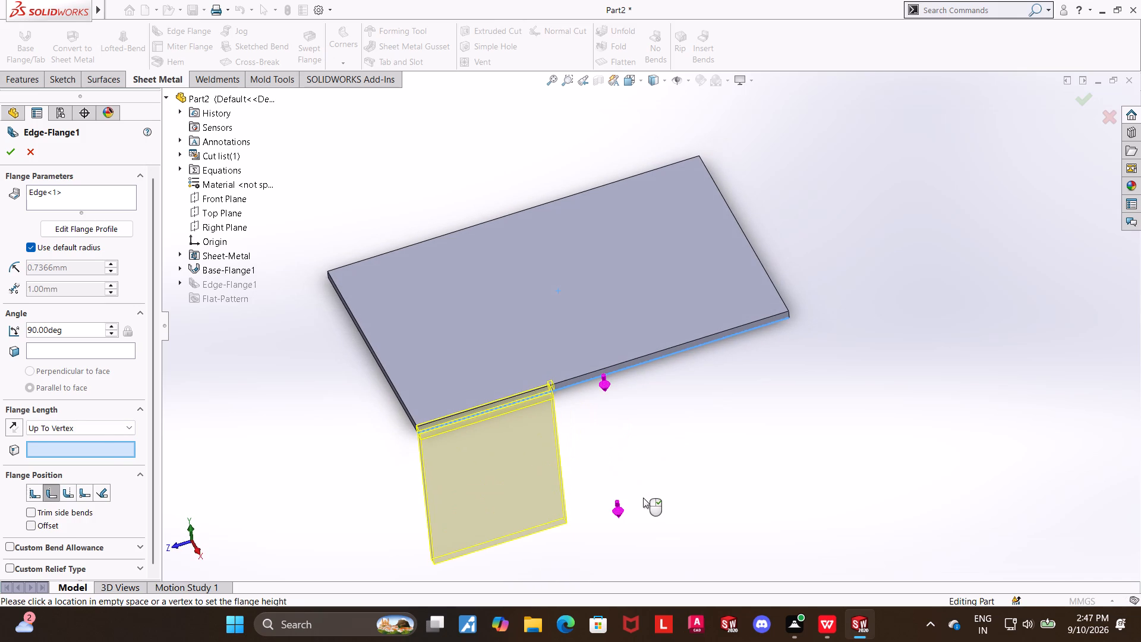
{"action": "key", "text": "Escape"}
{"action": "left_click", "coordinate": [201, 462]}
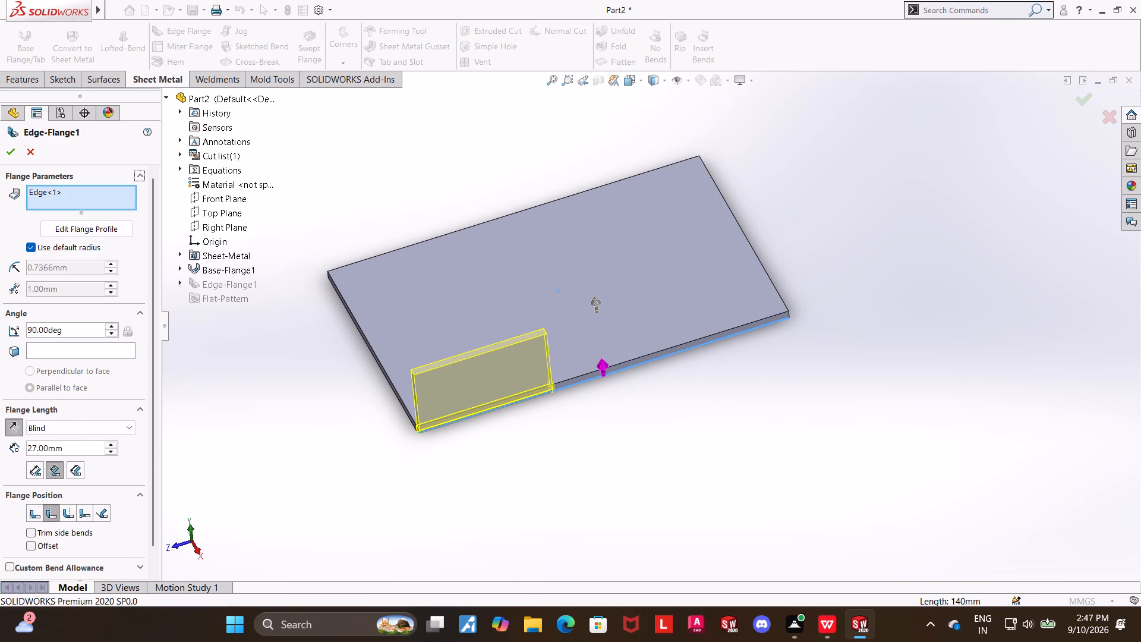
{"action": "left_click_drag", "start_coordinate": [76, 448], "coordinate": [0, 446]}
{"action": "type", "text": "83"}
{"action": "key", "text": "Return"}
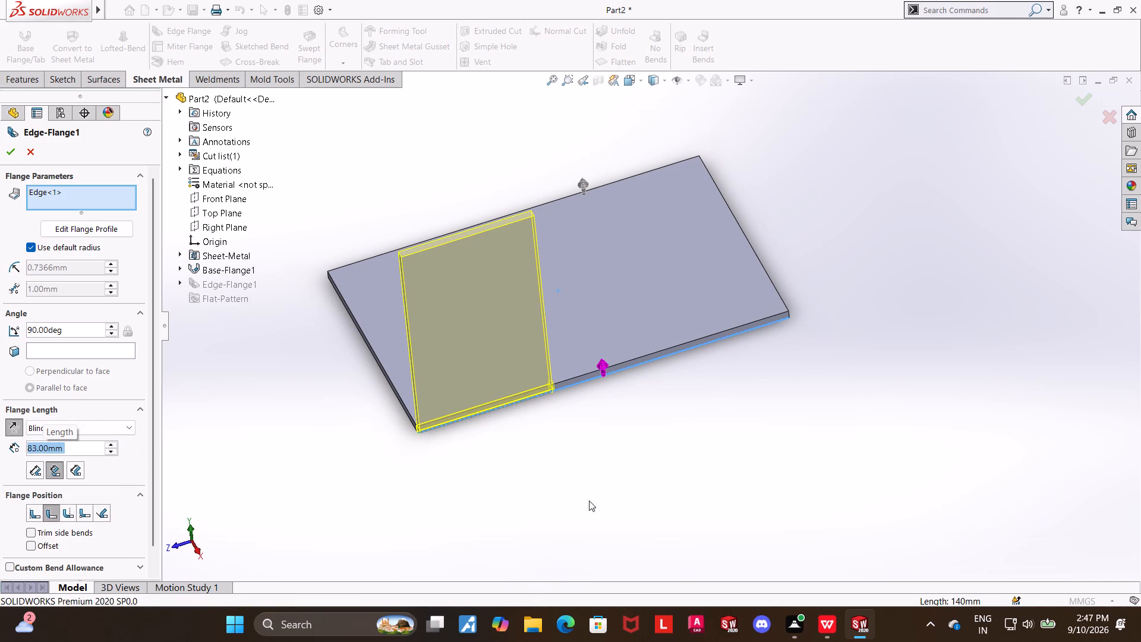
{"action": "left_click", "coordinate": [602, 367]}
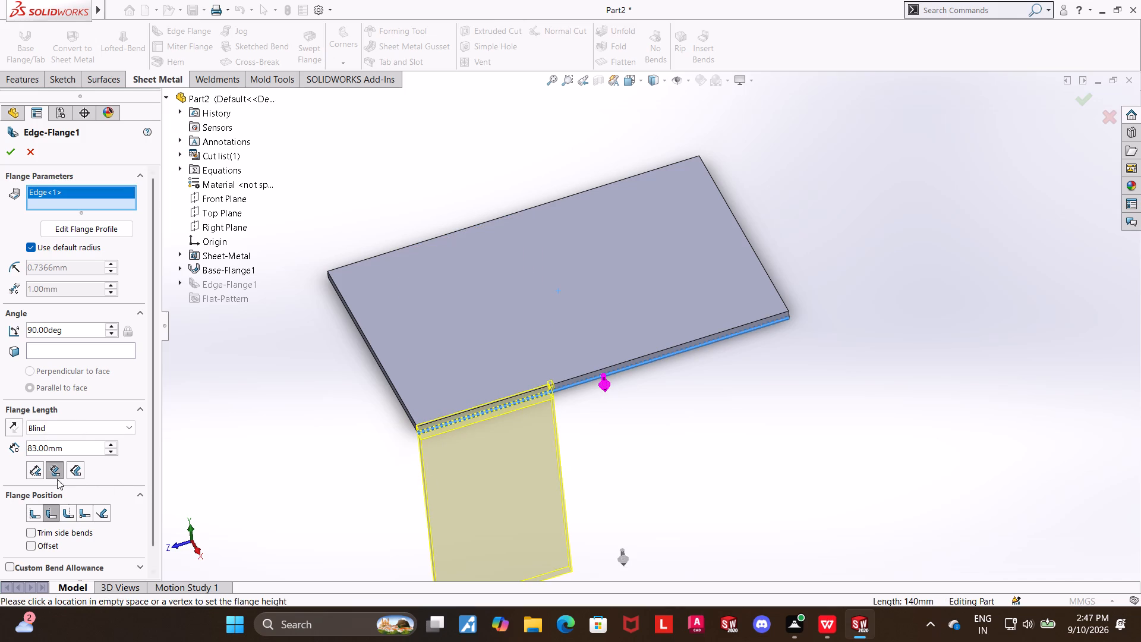
Change the edge flange's position to Bend Outside and accept the feature edit.
{"action": "double_click", "coordinate": [68, 512]}
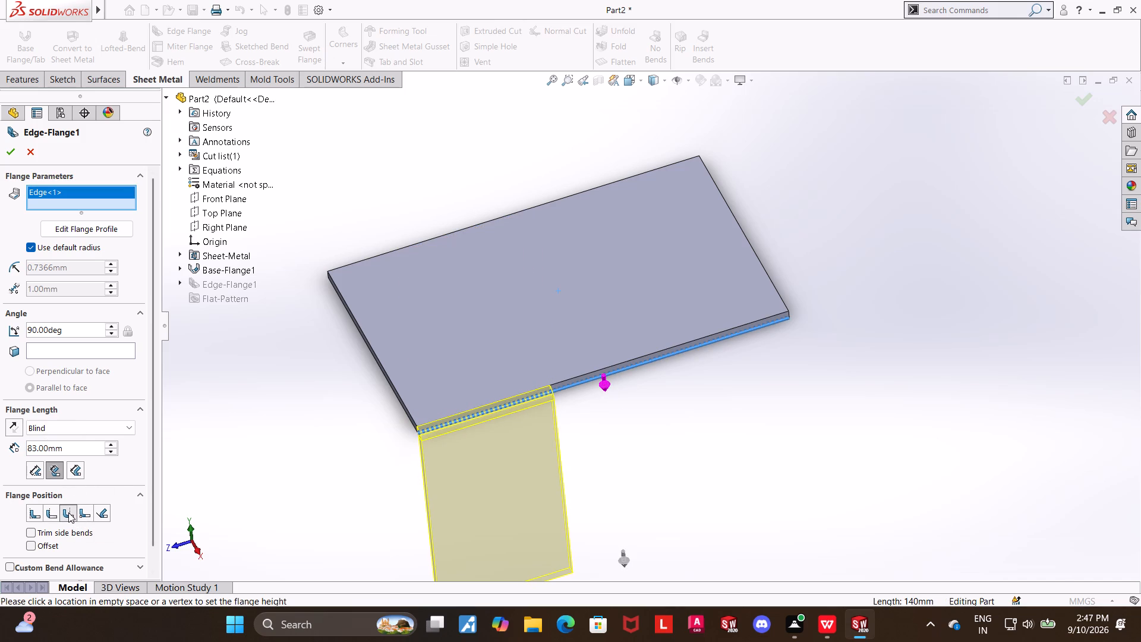
{"action": "left_click", "coordinate": [52, 511]}
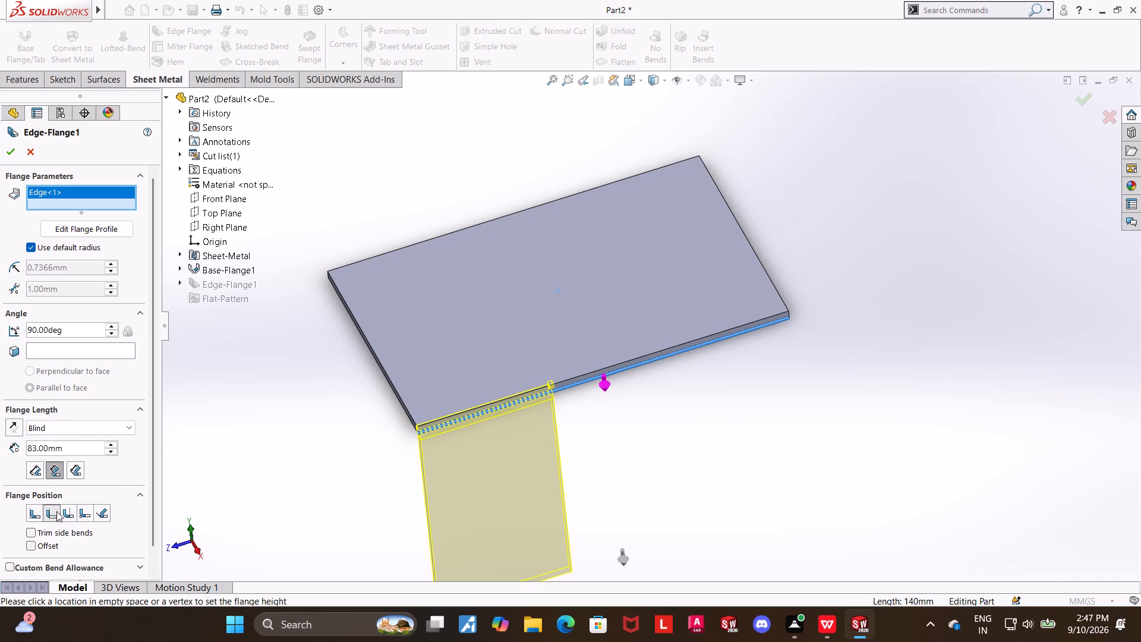
{"action": "left_click", "coordinate": [61, 511]}
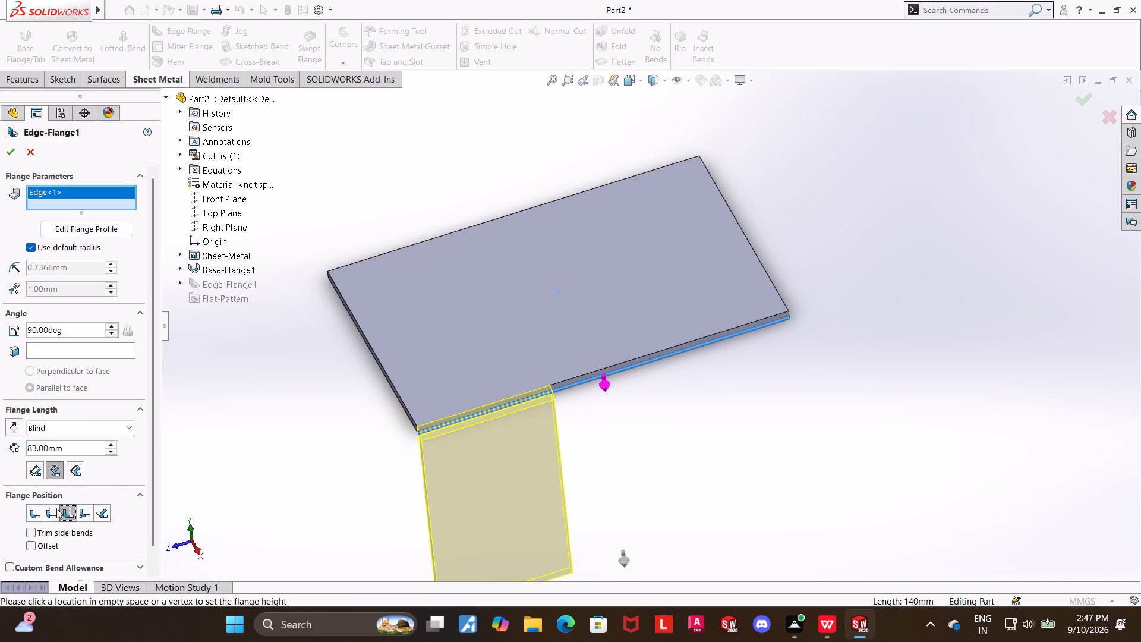
{"action": "left_click", "coordinate": [4, 158]}
Examine the flange and its bend against the base plate from several angles.
{"action": "scroll", "coordinate": [712, 440], "scroll_direction": "up", "scroll_amount": 1}
{"action": "middle_click_drag", "start_coordinate": [712, 427], "coordinate": [730, 351]}
{"action": "scroll", "coordinate": [711, 329], "scroll_direction": "up", "scroll_amount": 2}
{"action": "scroll", "coordinate": [631, 378], "scroll_direction": "down", "scroll_amount": 2}
{"action": "middle_click_drag", "start_coordinate": [737, 424], "coordinate": [682, 377]}
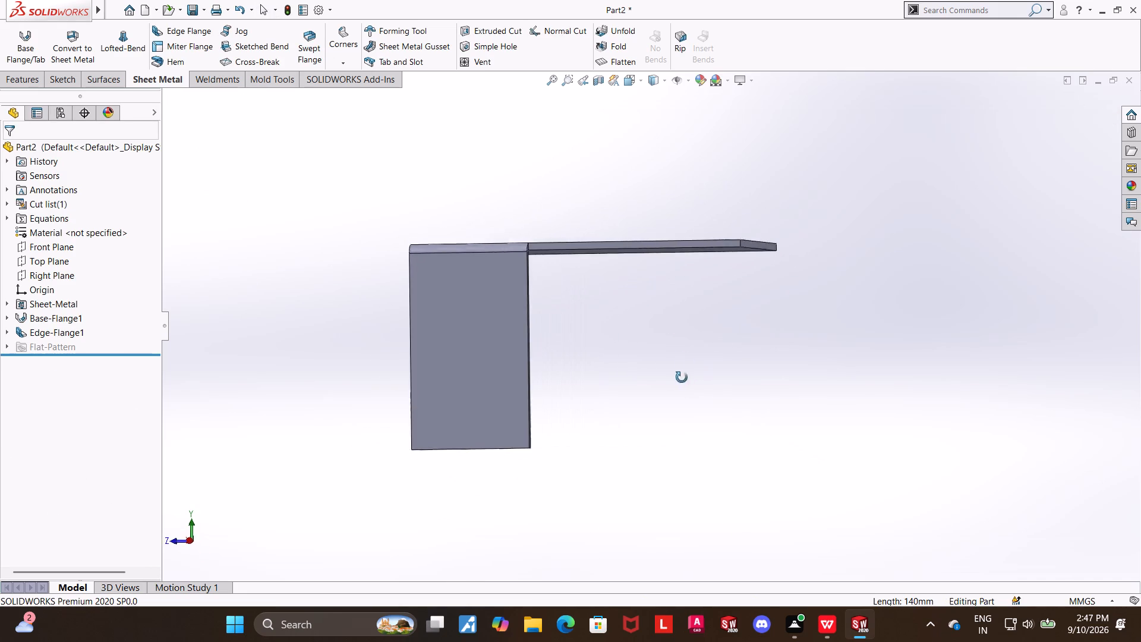
{"action": "middle_click_drag", "start_coordinate": [682, 377], "coordinate": [685, 378]}
{"action": "middle_click_drag", "start_coordinate": [613, 372], "coordinate": [614, 349]}
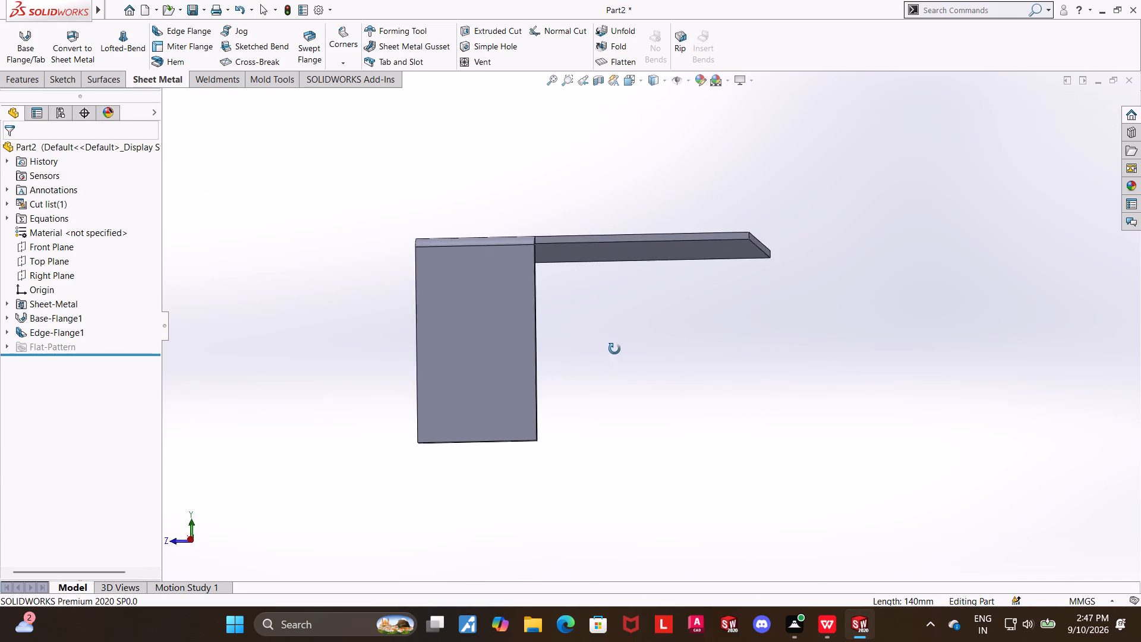
{"action": "middle_click_drag", "start_coordinate": [614, 349], "coordinate": [623, 382]}
{"action": "scroll", "coordinate": [623, 382], "scroll_direction": "down", "scroll_amount": 1}
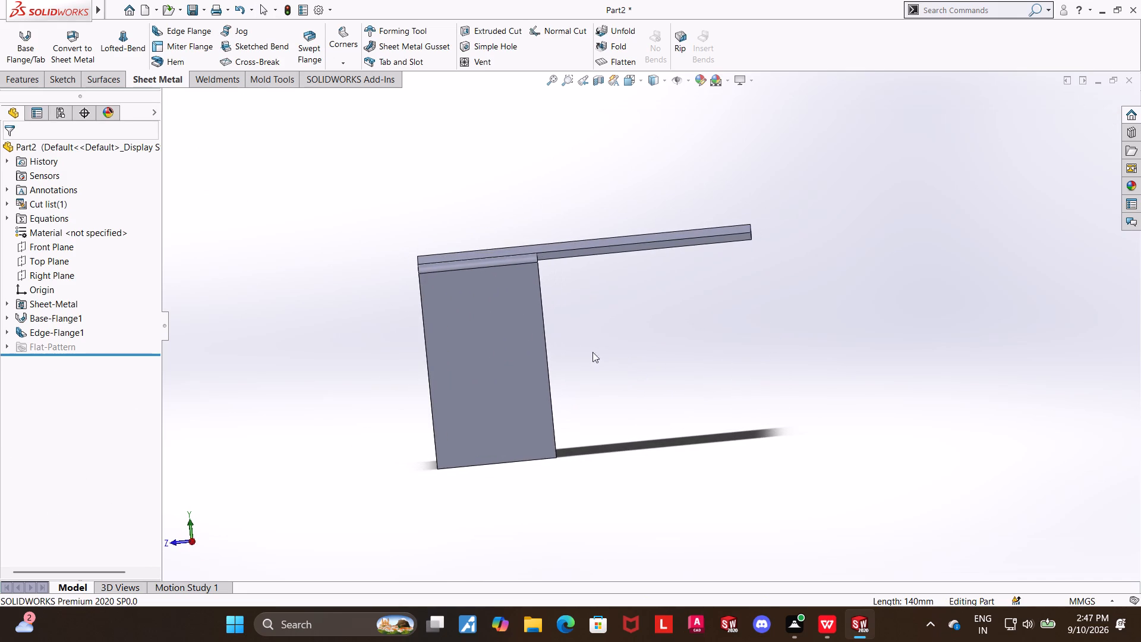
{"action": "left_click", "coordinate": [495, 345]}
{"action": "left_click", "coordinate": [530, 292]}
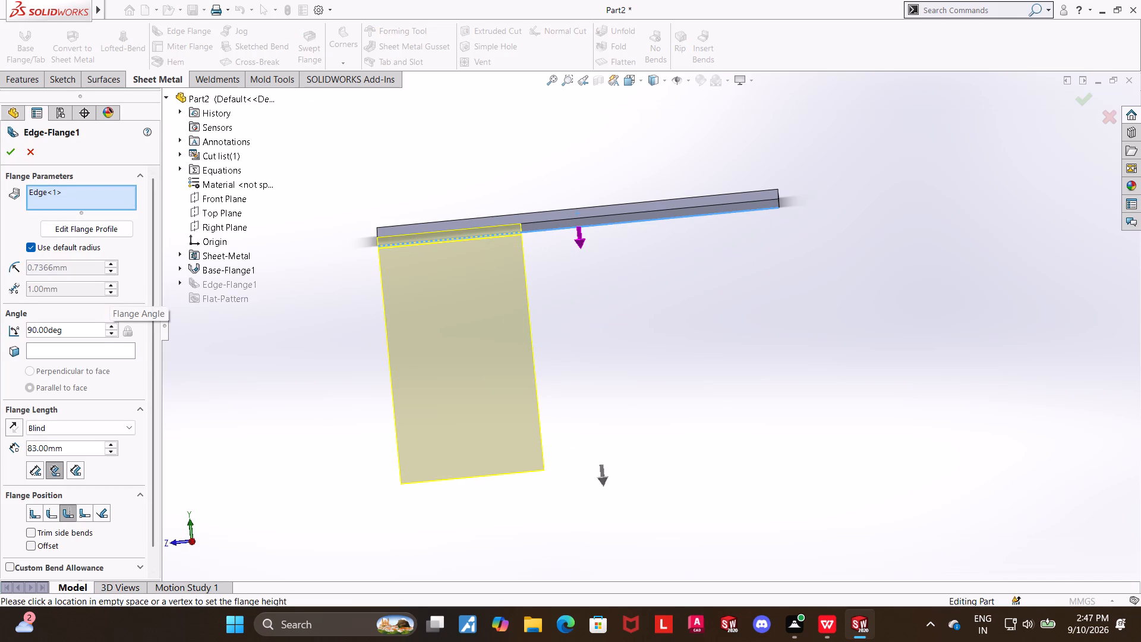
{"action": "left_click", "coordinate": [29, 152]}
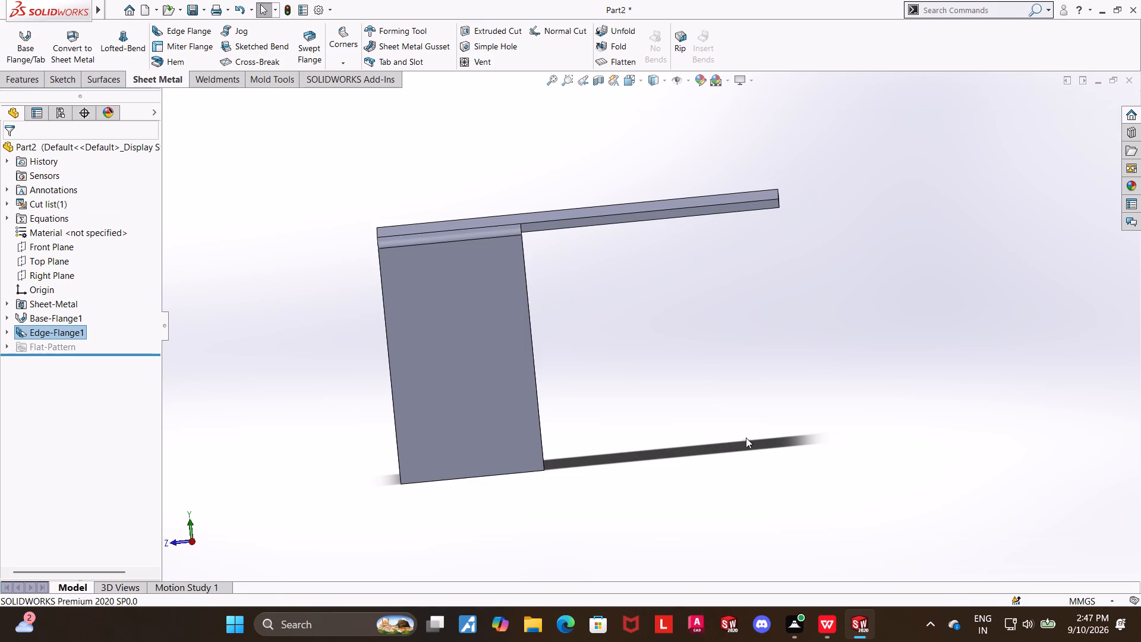
Fillet the flange's bottom corner on the side flush with the plate's end with a 10 mm radius.
{"action": "middle_click", "coordinate": [727, 437]}
{"action": "middle_click_drag", "start_coordinate": [720, 439], "coordinate": [739, 448]}
{"action": "middle_click_drag", "start_coordinate": [622, 369], "coordinate": [677, 358]}
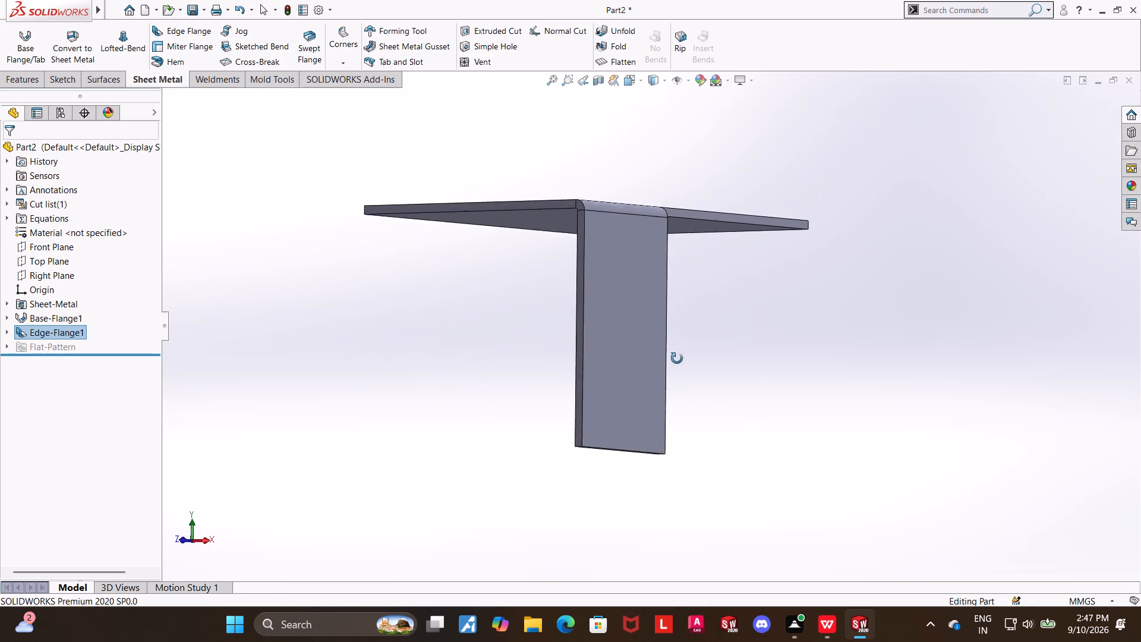
{"action": "middle_click_drag", "start_coordinate": [677, 358], "coordinate": [617, 376]}
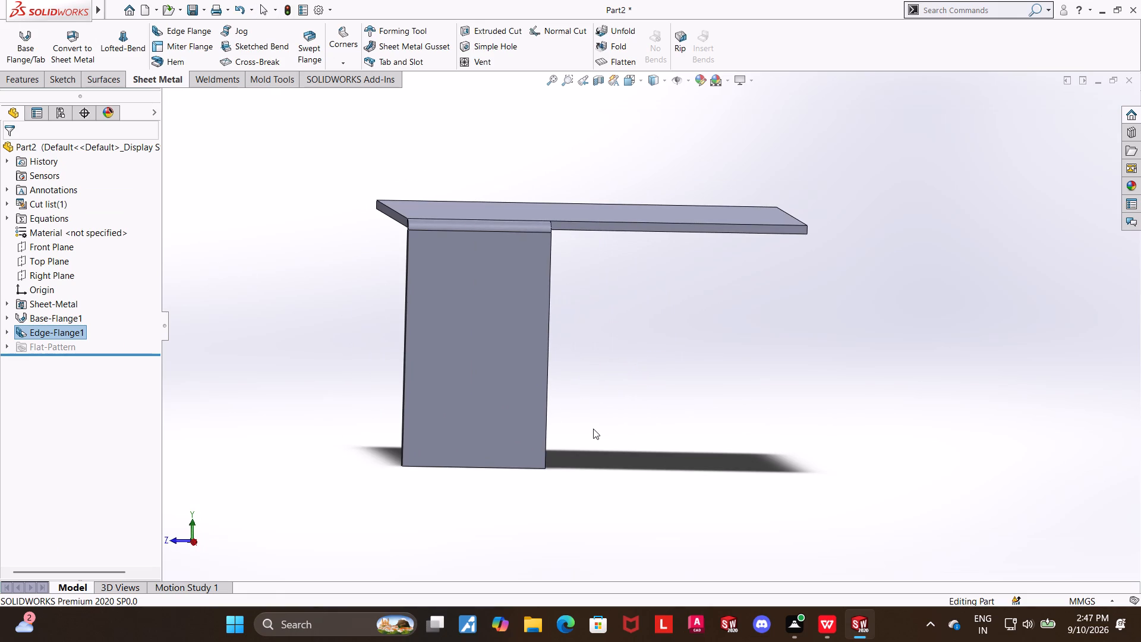
{"action": "middle_click_drag", "start_coordinate": [610, 416], "coordinate": [686, 336]}
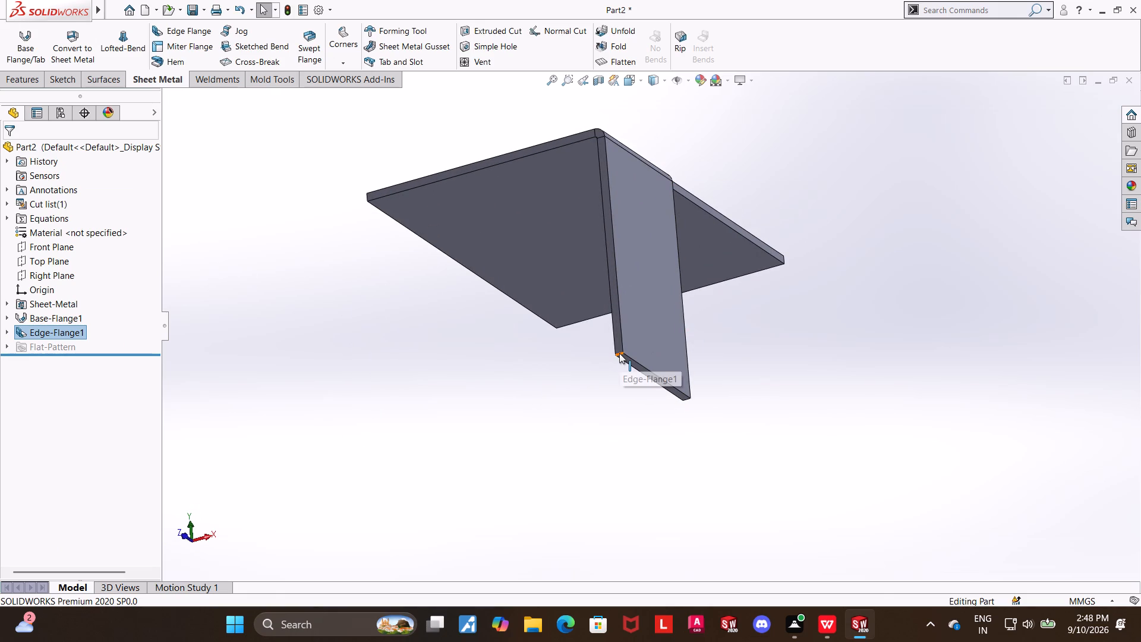
{"action": "left_click", "coordinate": [619, 353]}
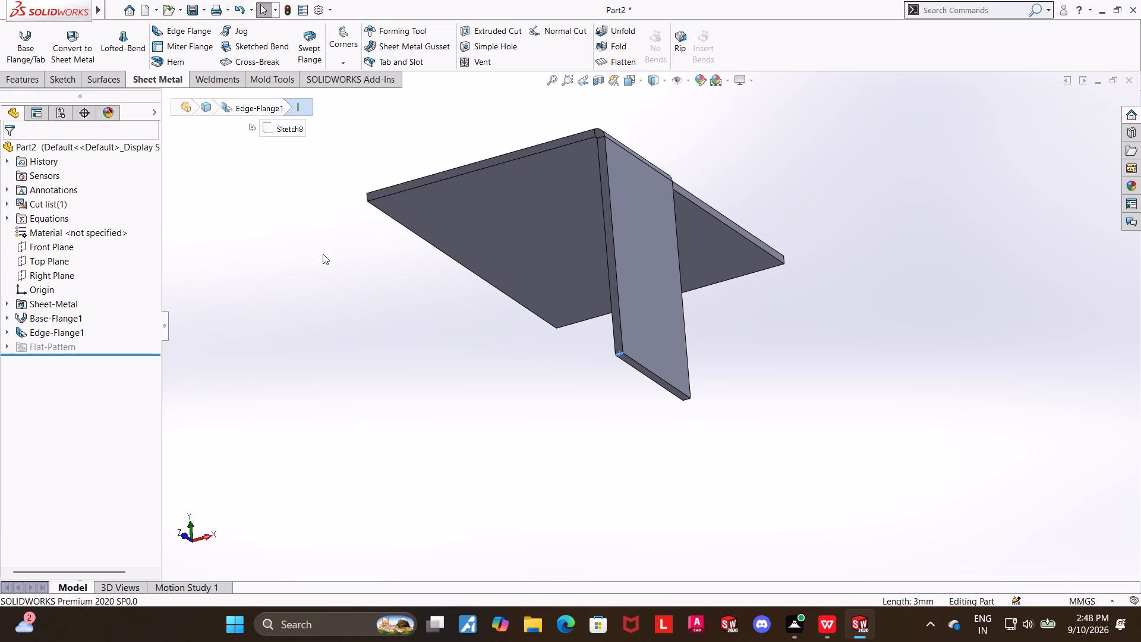
{"action": "left_click", "coordinate": [343, 65]}
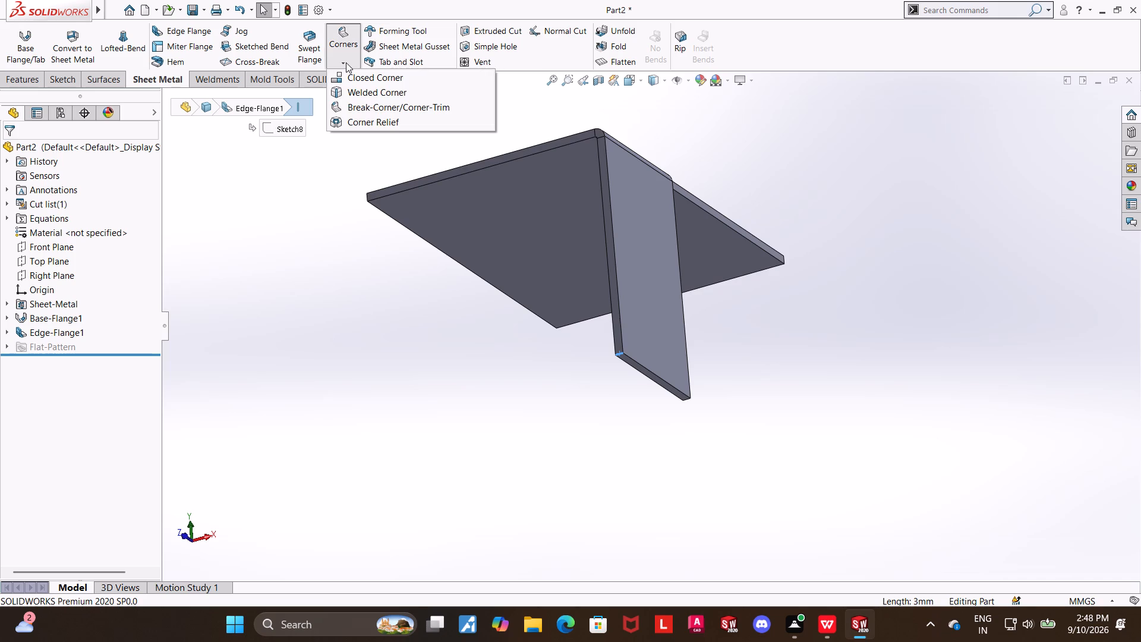
{"action": "left_click", "coordinate": [346, 62]}
{"action": "left_click", "coordinate": [13, 85]}
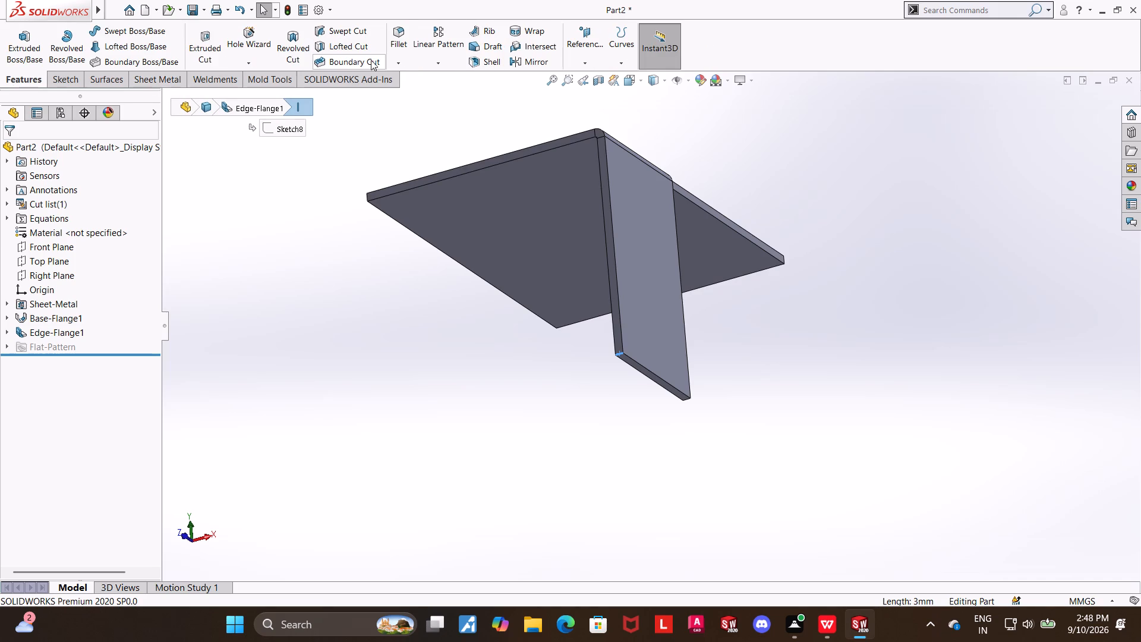
{"action": "left_click", "coordinate": [404, 43]}
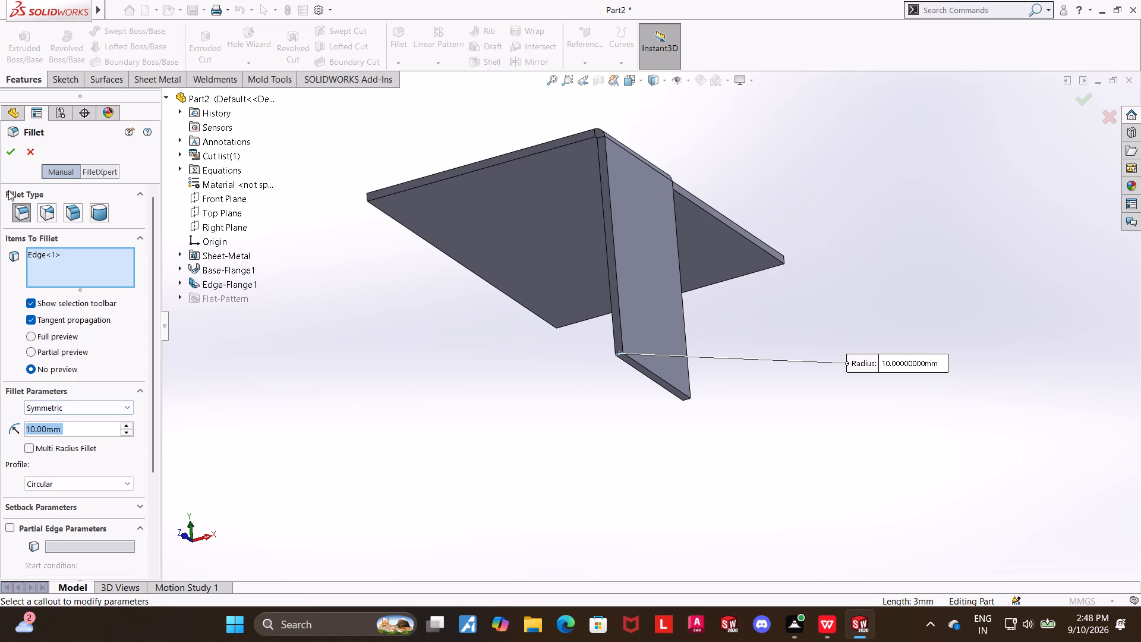
{"action": "left_click", "coordinate": [11, 155]}
Fillet the flange's other bottom corner with a 10 mm radius.
{"action": "middle_click_drag", "start_coordinate": [493, 433], "coordinate": [398, 467]}
{"action": "scroll", "coordinate": [397, 466], "scroll_direction": "up", "scroll_amount": 1}
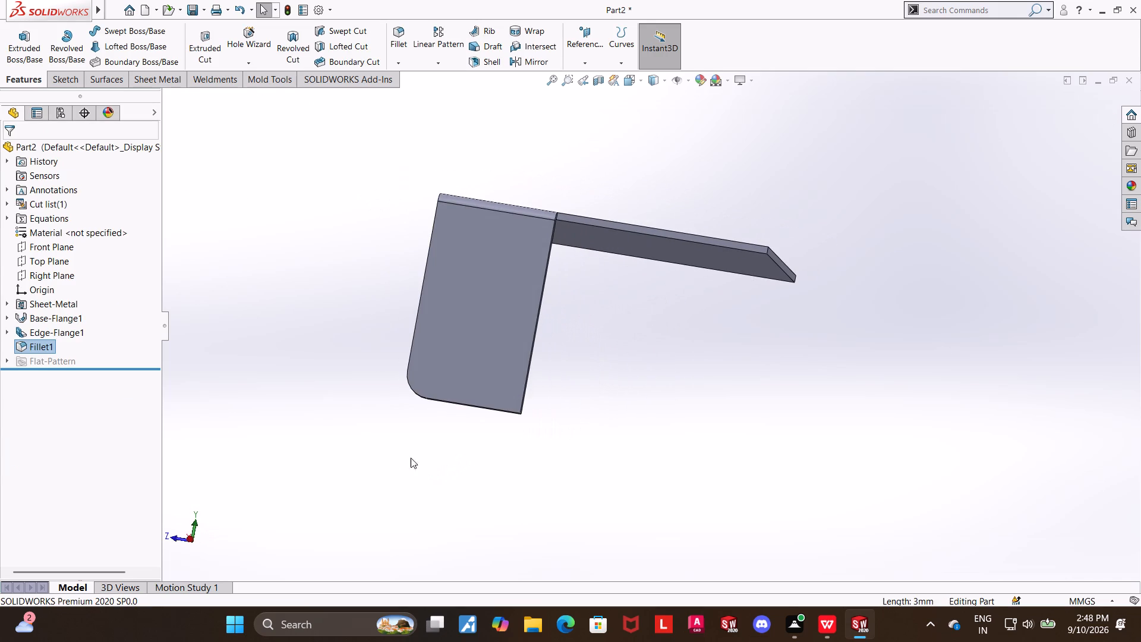
{"action": "middle_click_drag", "start_coordinate": [499, 465], "coordinate": [423, 386]}
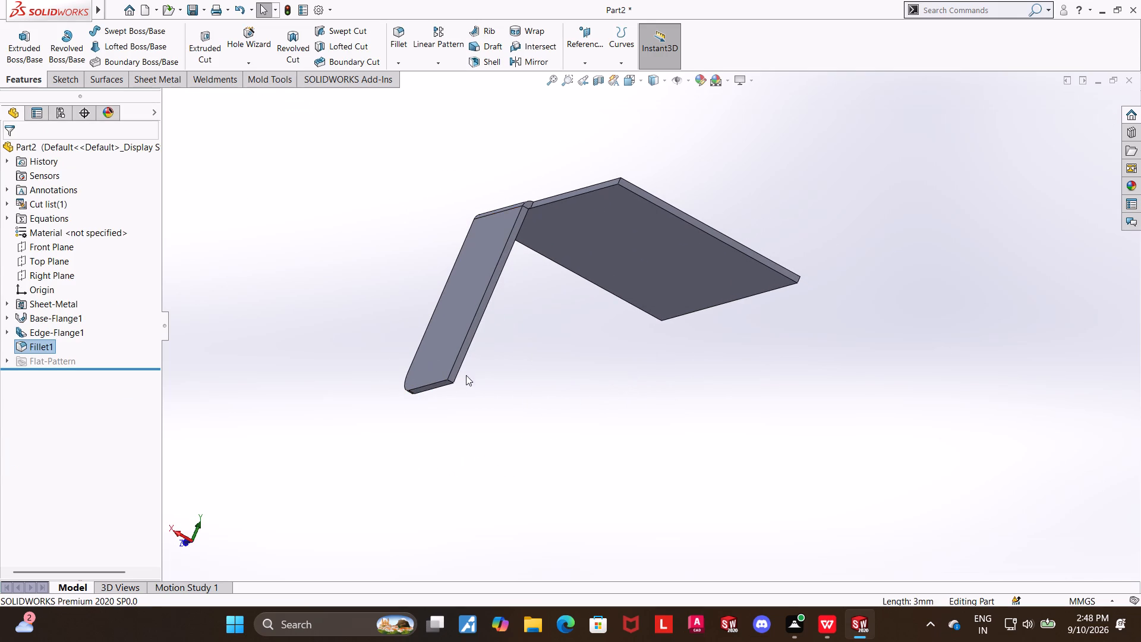
{"action": "left_click", "coordinate": [450, 380]}
{"action": "left_click", "coordinate": [400, 33]}
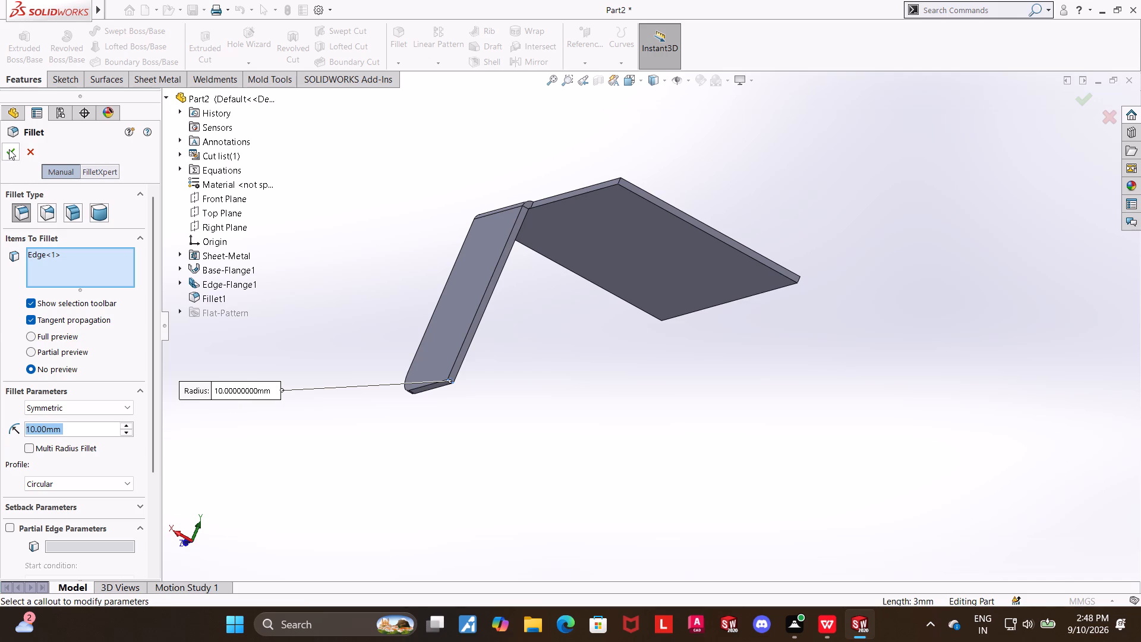
{"action": "left_click", "coordinate": [9, 149]}
{"action": "left_click", "coordinate": [443, 476]}
Start a sketch on the flange's outer face and draw a vertical centerline through the midpoint of its bottom edge, extending past both ends.
{"action": "middle_click_drag", "start_coordinate": [349, 424], "coordinate": [449, 465]}
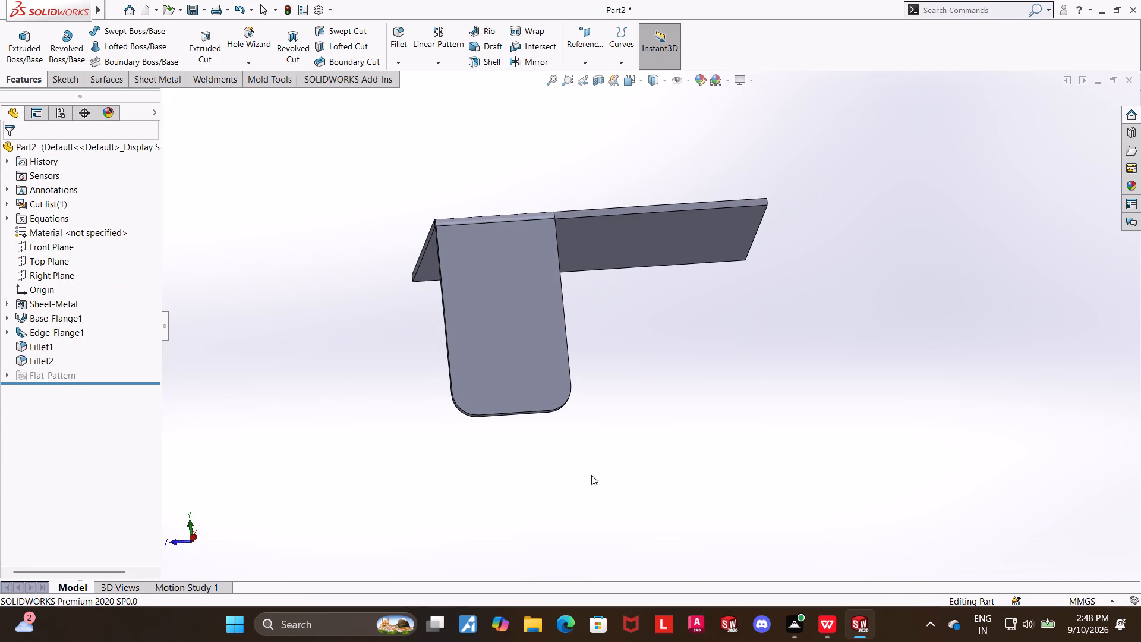
{"action": "scroll", "coordinate": [602, 460], "scroll_direction": "up", "scroll_amount": 1}
{"action": "middle_click_drag", "start_coordinate": [598, 462], "coordinate": [582, 481]}
{"action": "left_click", "coordinate": [534, 329]}
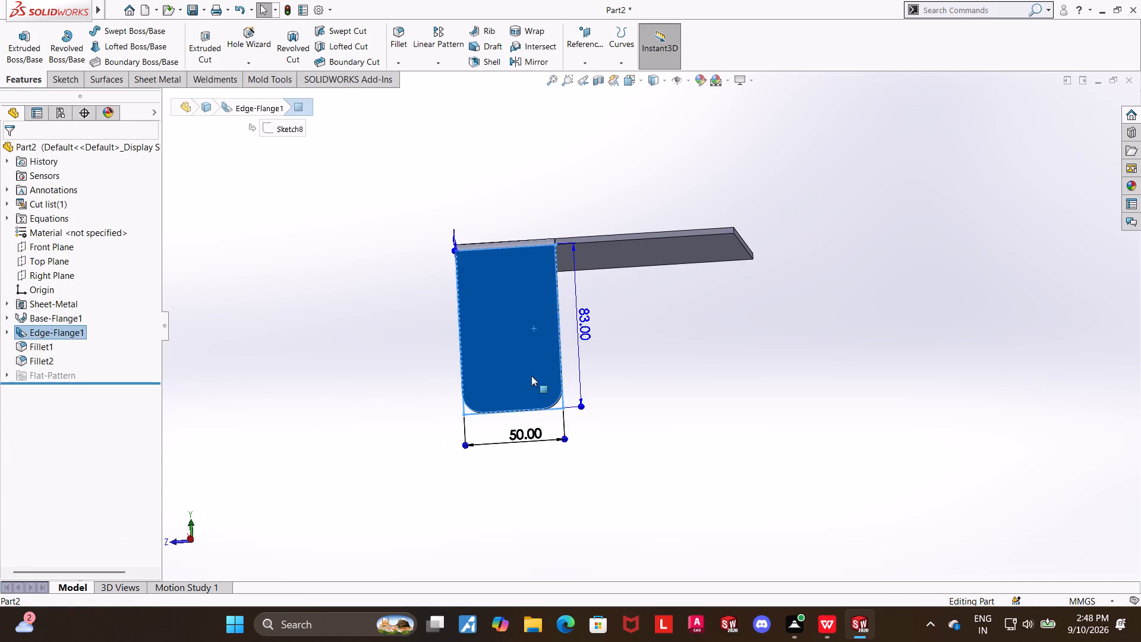
{"action": "right_click", "coordinate": [511, 329]}
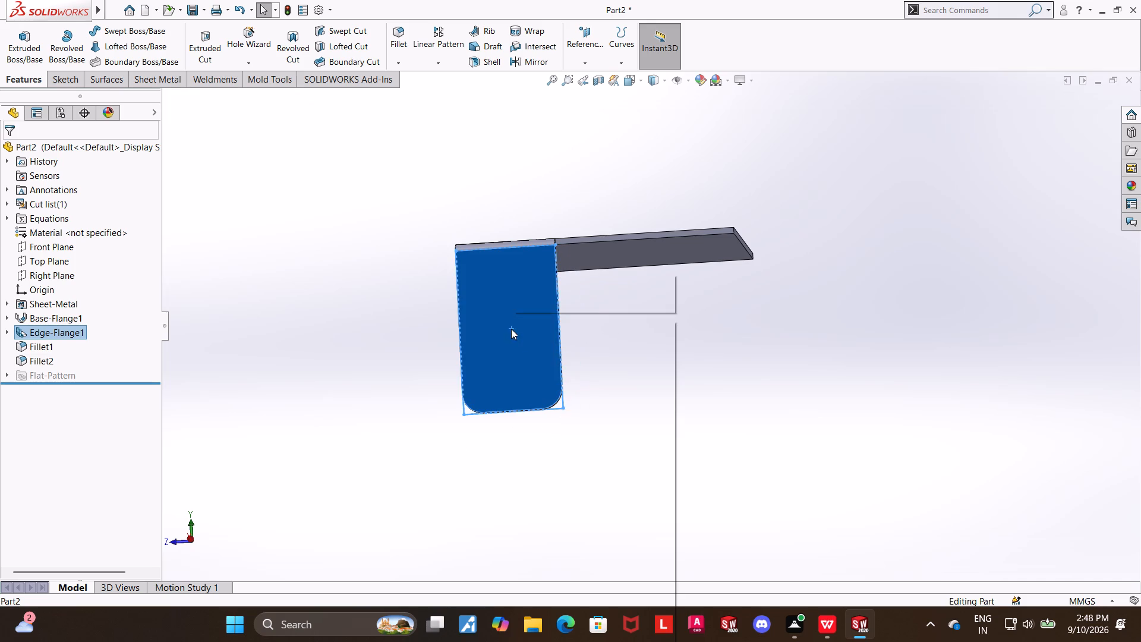
{"action": "left_click", "coordinate": [541, 307]}
{"action": "left_click", "coordinate": [45, 396]}
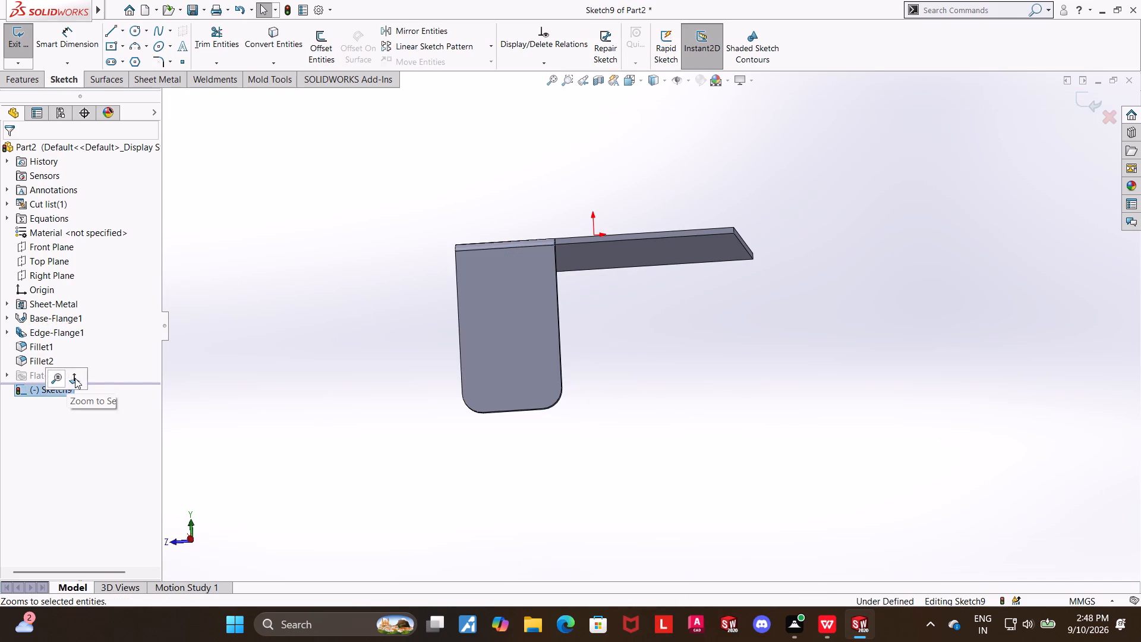
{"action": "left_click", "coordinate": [77, 376]}
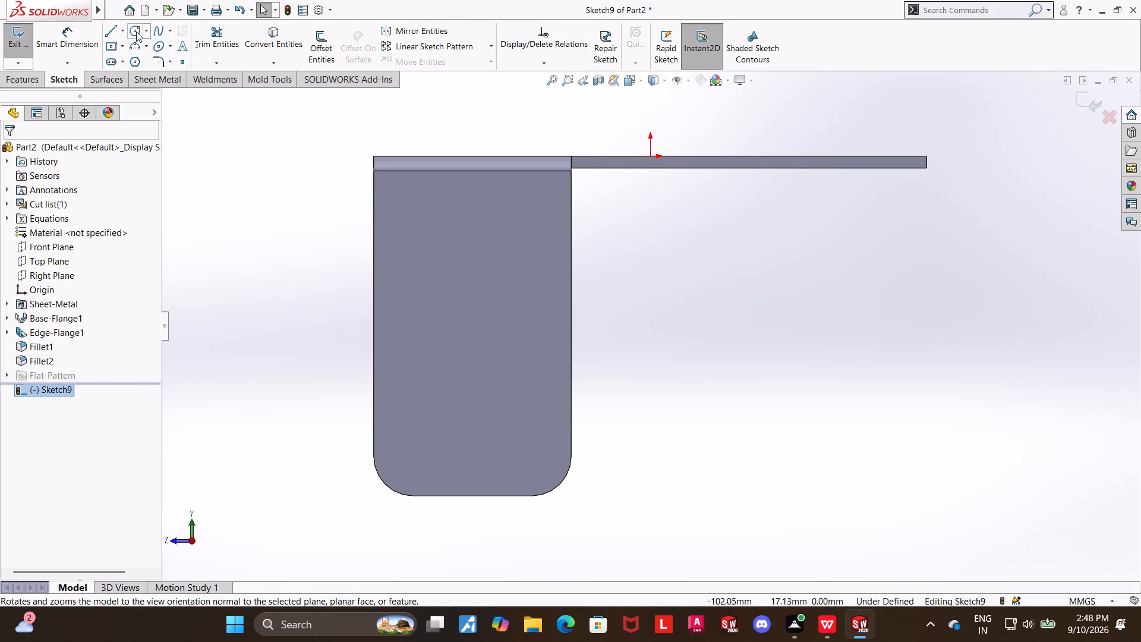
{"action": "left_click", "coordinate": [122, 34]}
{"action": "left_click", "coordinate": [130, 66]}
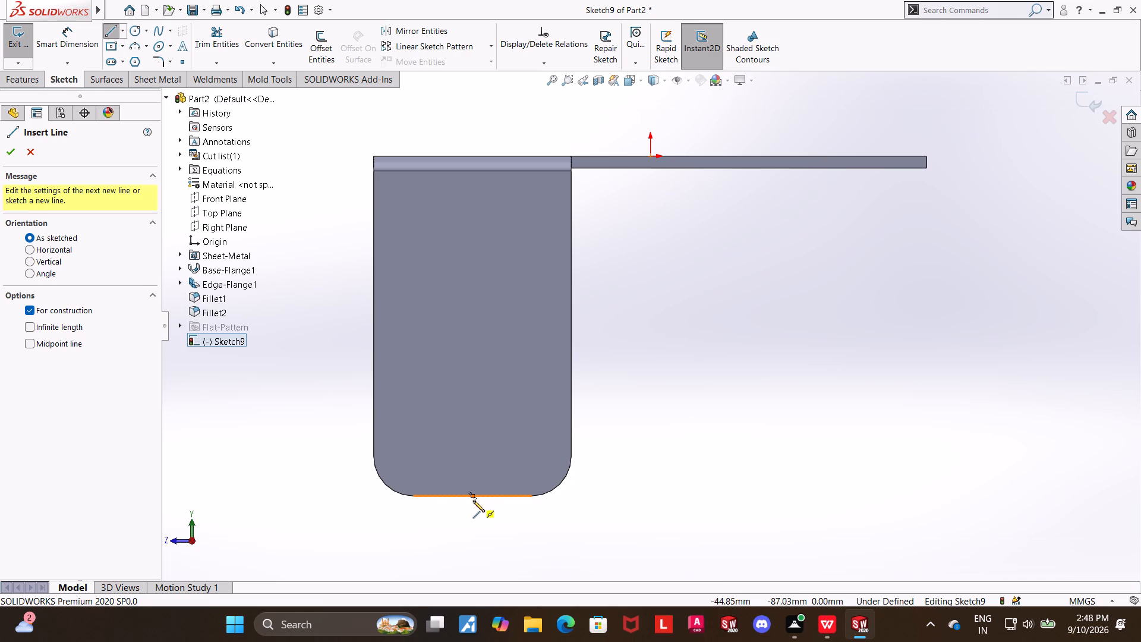
{"action": "left_click", "coordinate": [471, 552]}
{"action": "left_click", "coordinate": [474, 113]}
{"action": "key", "text": "Escape"}
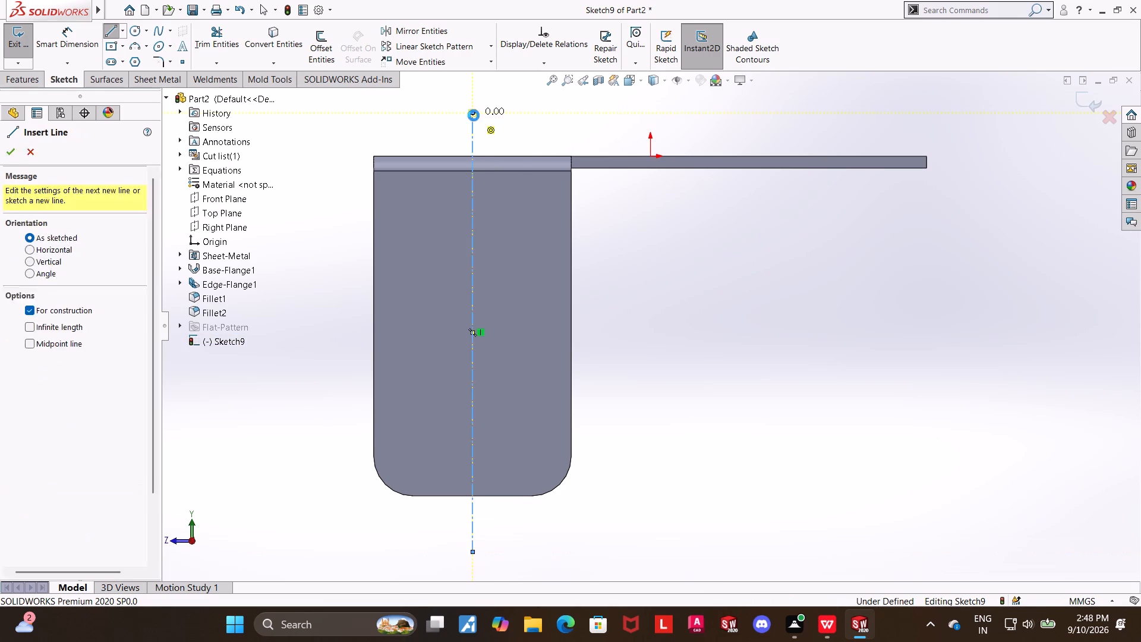
{"action": "key", "text": "Escape"}
{"action": "key", "text": "Escape"}
Sketch a circle centred on the centerline in the lower part of the flange face.
{"action": "left_click", "coordinate": [135, 30]}
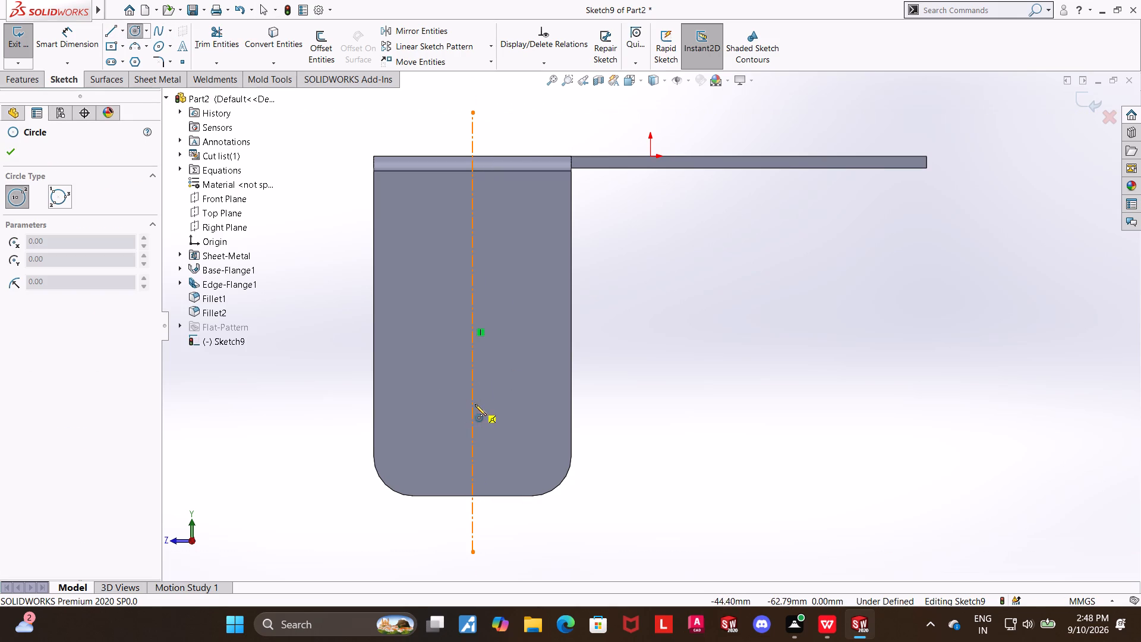
{"action": "left_click", "coordinate": [471, 403]}
{"action": "left_click", "coordinate": [515, 380]}
{"action": "key", "text": "Escape"}
{"action": "key", "text": "Escape"}
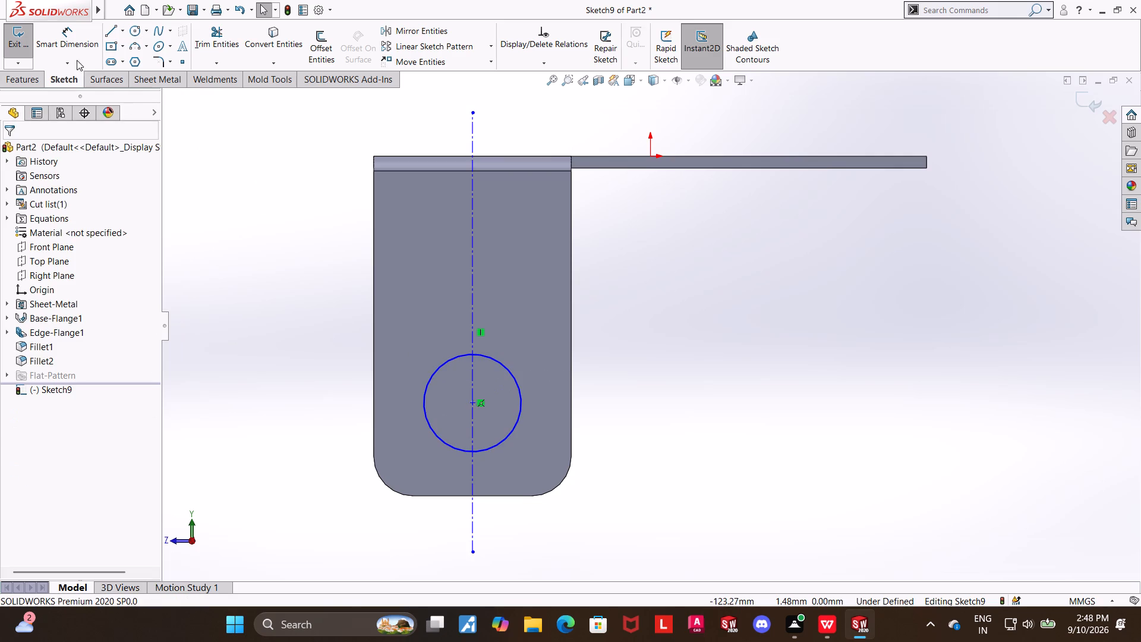
Dimension the circle's centre 25 mm above the flange's bottom edge and set the circle's diameter to 20 mm.
{"action": "left_click", "coordinate": [70, 39]}
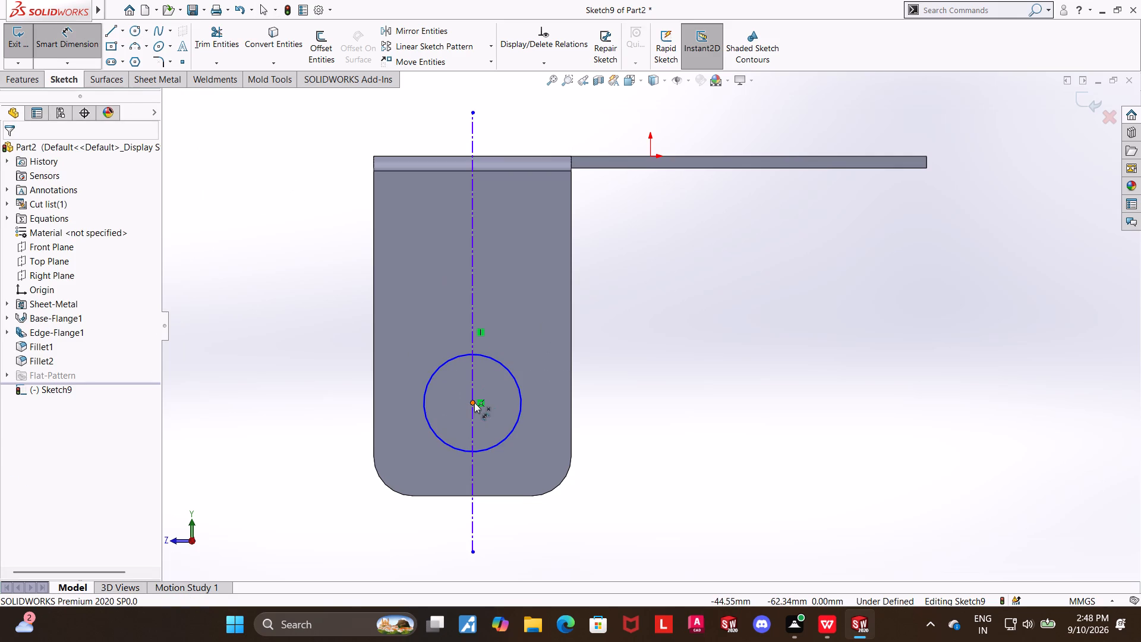
{"action": "left_click", "coordinate": [474, 402]}
{"action": "left_click", "coordinate": [508, 495]}
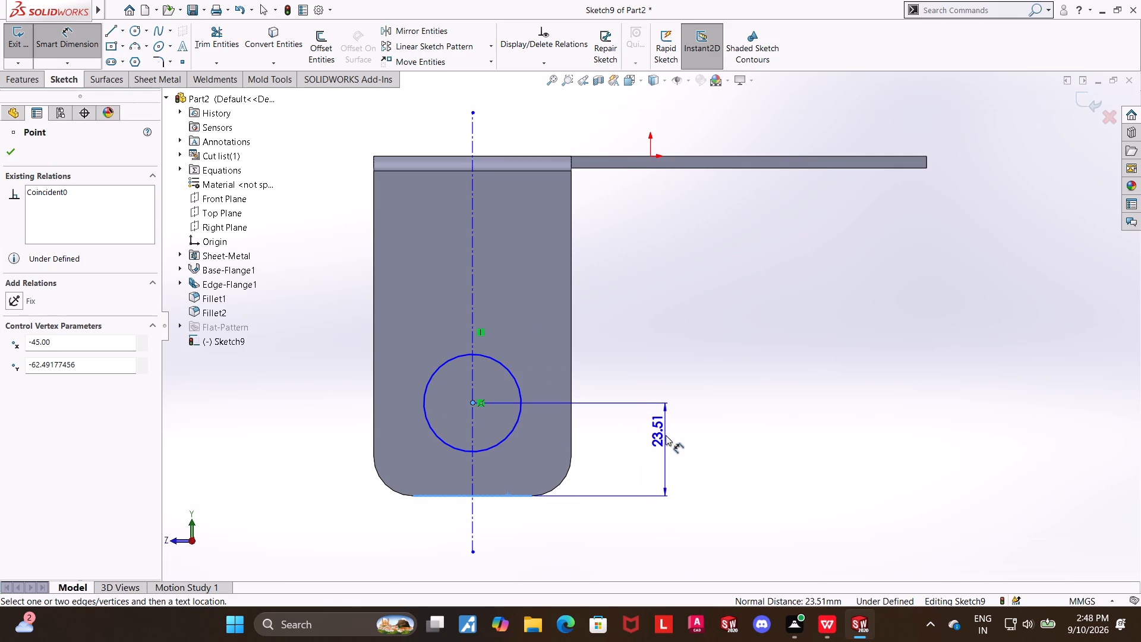
{"action": "left_click", "coordinate": [666, 439]}
{"action": "type", "text": "25"}
{"action": "key", "text": "Return"}
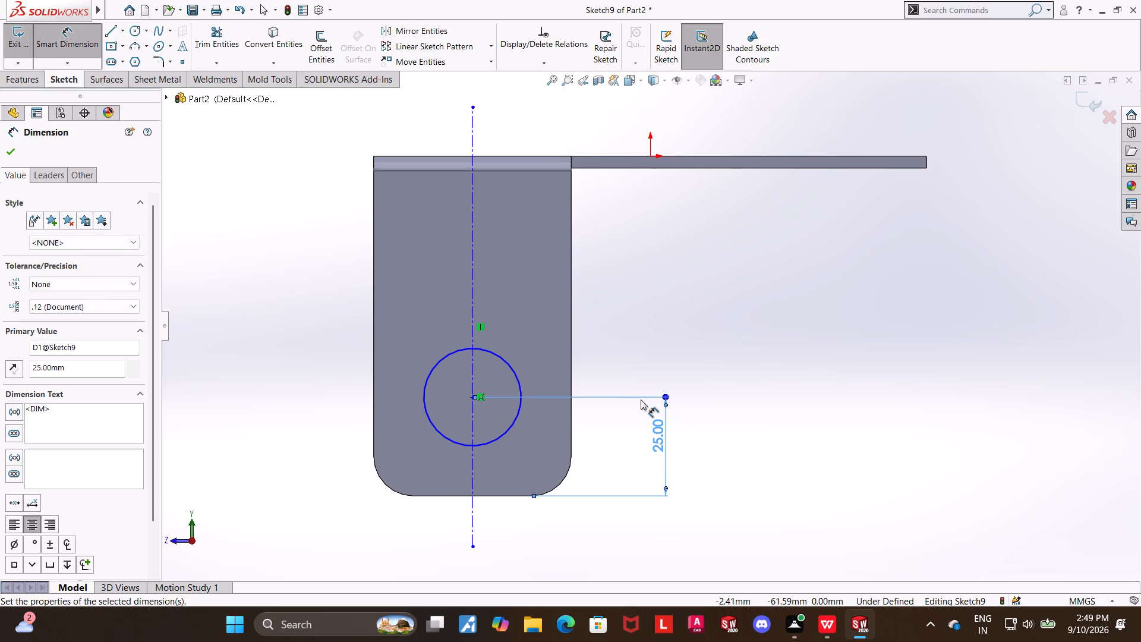
{"action": "left_click", "coordinate": [500, 358]}
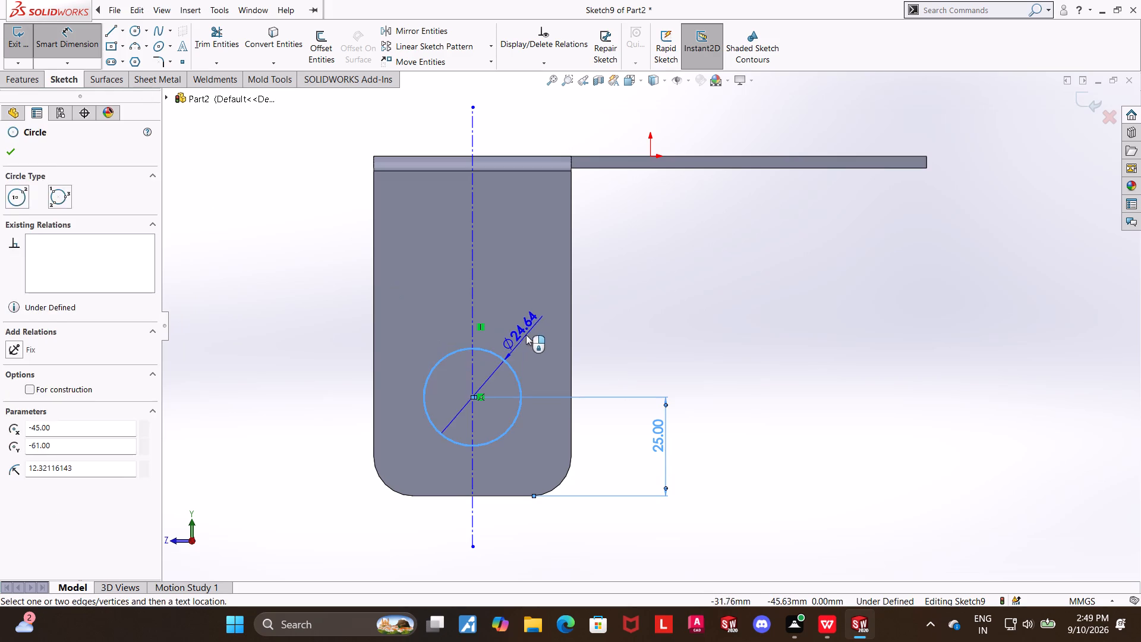
{"action": "left_click", "coordinate": [527, 334]}
{"action": "type", "text": "20"}
{"action": "key", "text": "Return"}
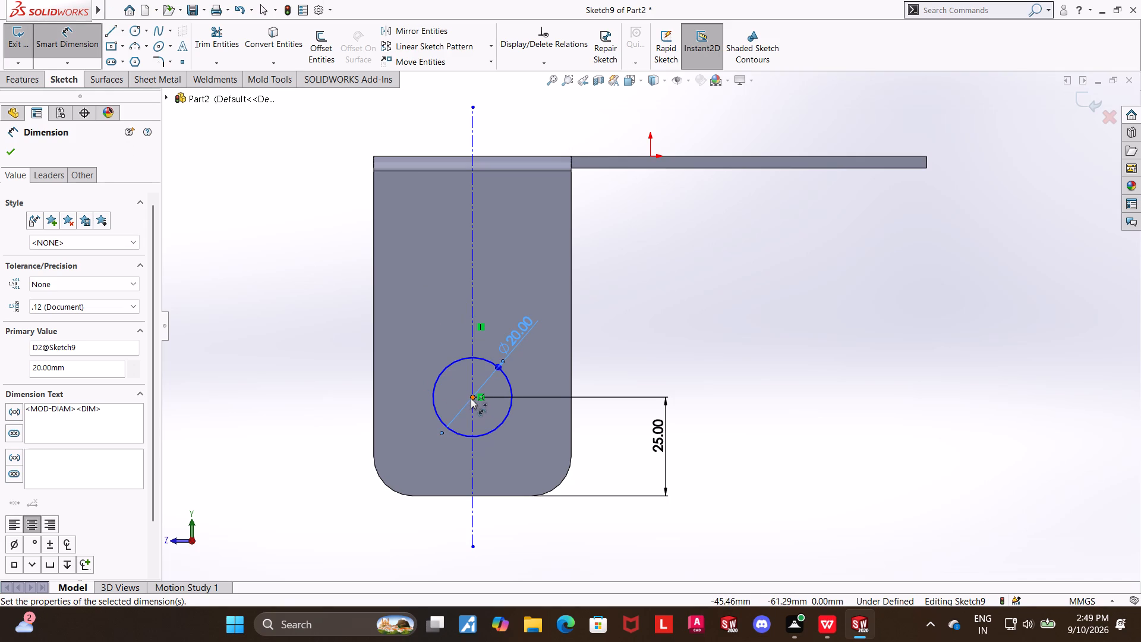
Dimension the horizontal distance between the centerline and the origin, and exit the sketch.
{"action": "left_click", "coordinate": [472, 203]}
{"action": "left_click", "coordinate": [651, 157]}
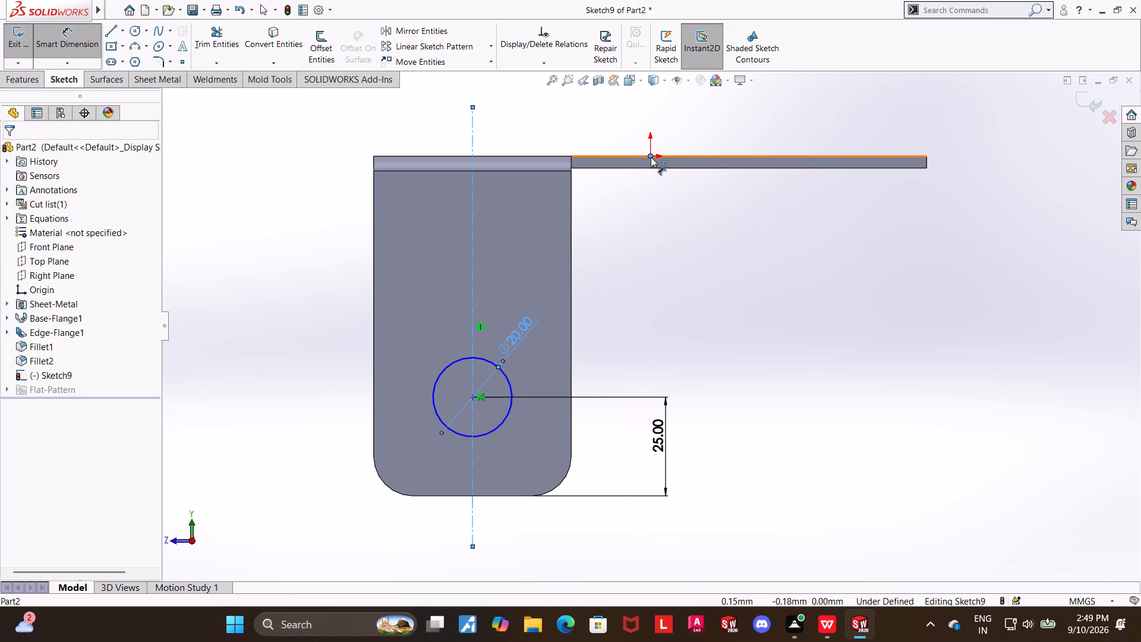
{"action": "left_click", "coordinate": [596, 137]}
{"action": "left_click", "coordinate": [543, 115]}
{"action": "key", "text": "Escape"}
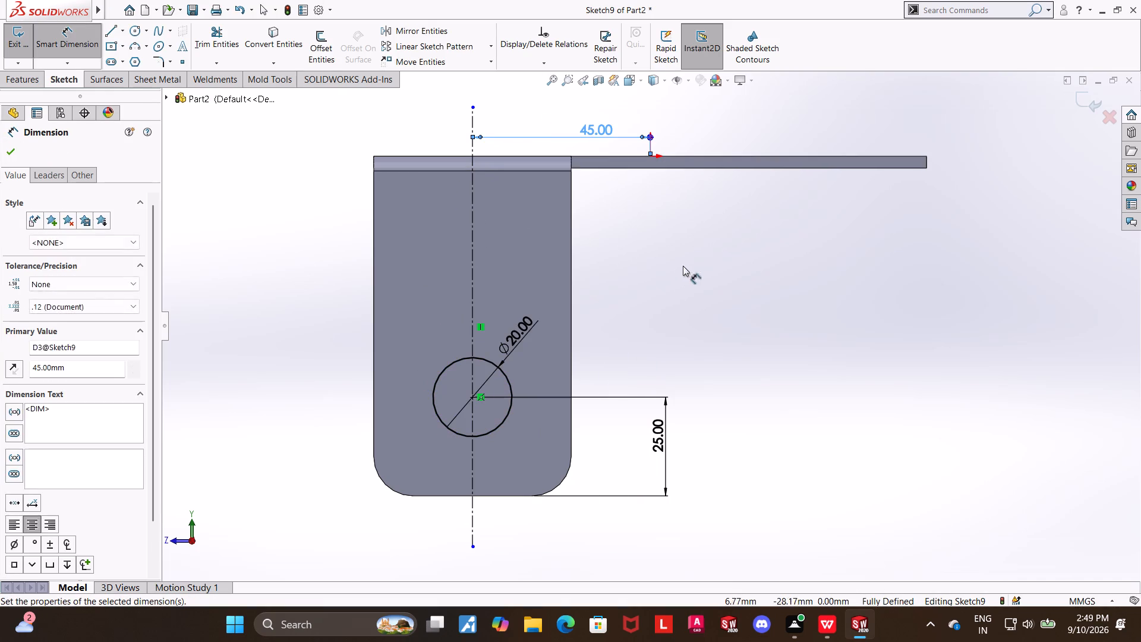
{"action": "key", "text": "Escape"}
{"action": "key", "text": "Escape"}
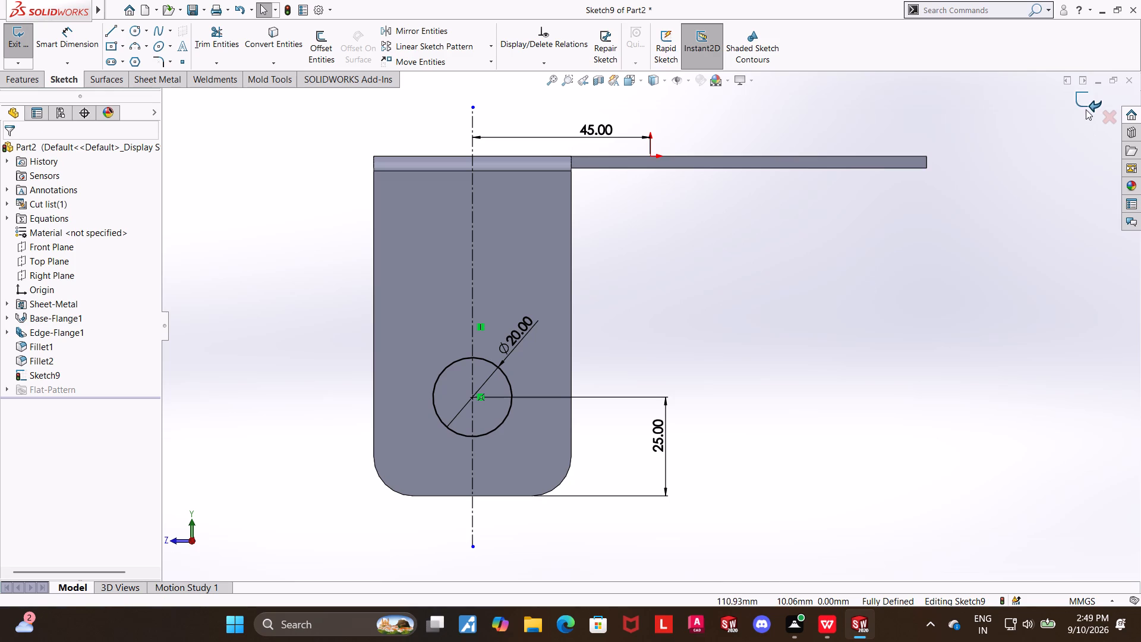
{"action": "left_click", "coordinate": [1086, 109]}
Cut the circle through the flange with a sheet metal Extruded Cut, Blind, 10 mm deep, with Normal cut.
{"action": "middle_click_drag", "start_coordinate": [796, 311], "coordinate": [833, 312]}
{"action": "scroll", "coordinate": [837, 306], "scroll_direction": "down", "scroll_amount": 1}
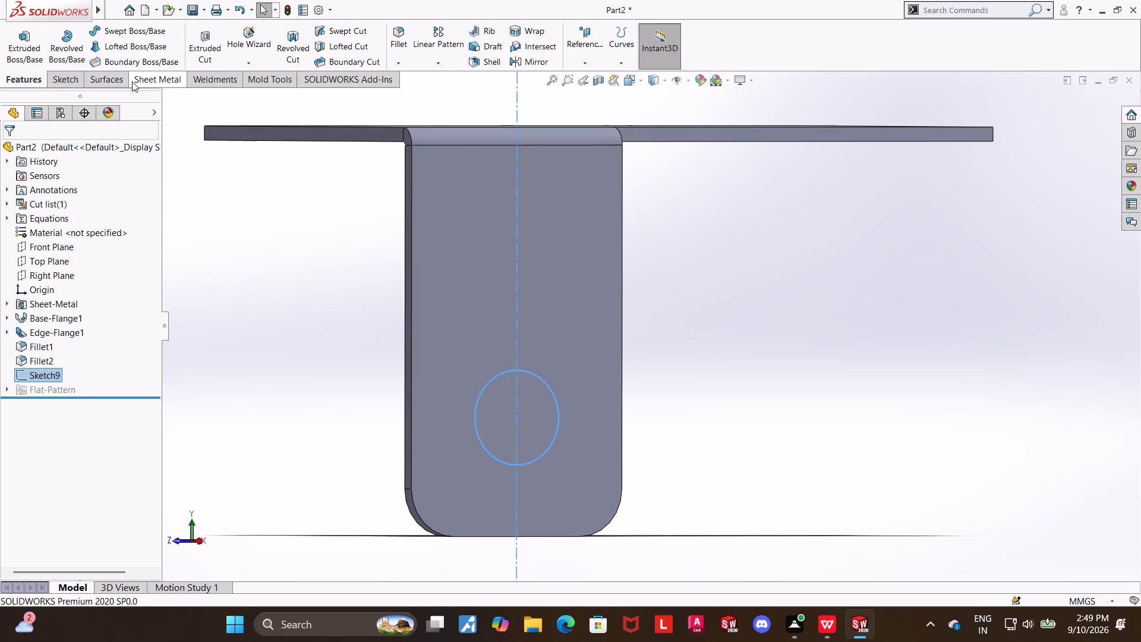
{"action": "left_click", "coordinate": [143, 81]}
{"action": "left_click", "coordinate": [478, 34]}
{"action": "middle_click_drag", "start_coordinate": [692, 401], "coordinate": [717, 406]}
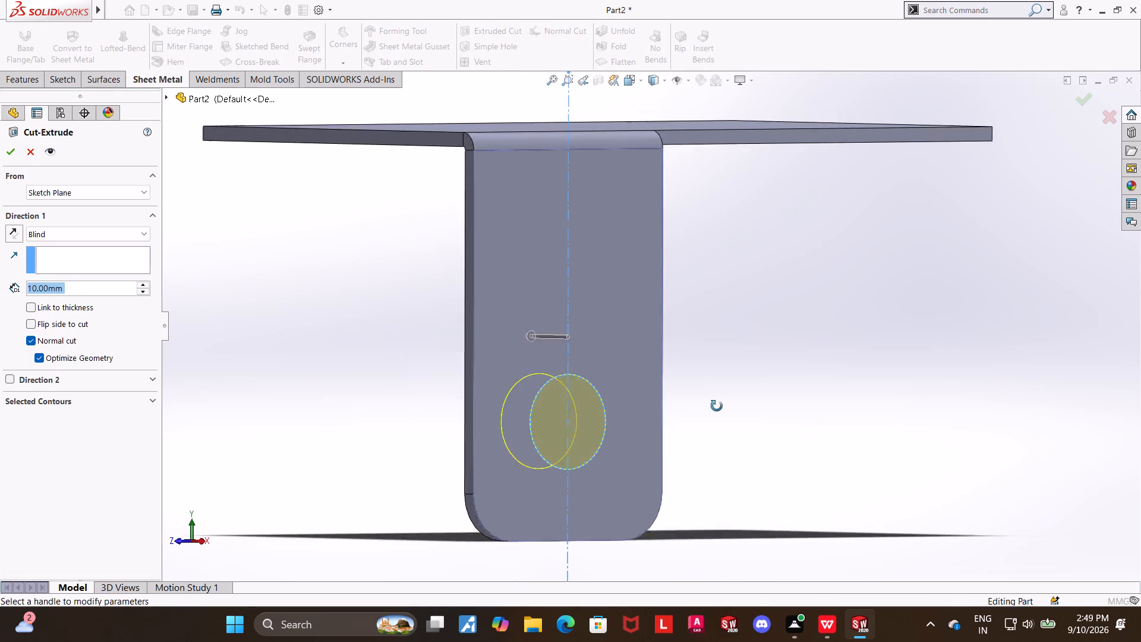
{"action": "middle_click_drag", "start_coordinate": [717, 406], "coordinate": [746, 416]}
{"action": "scroll", "coordinate": [335, 376], "scroll_direction": "up", "scroll_amount": 1}
{"action": "middle_click_drag", "start_coordinate": [339, 375], "coordinate": [376, 367]}
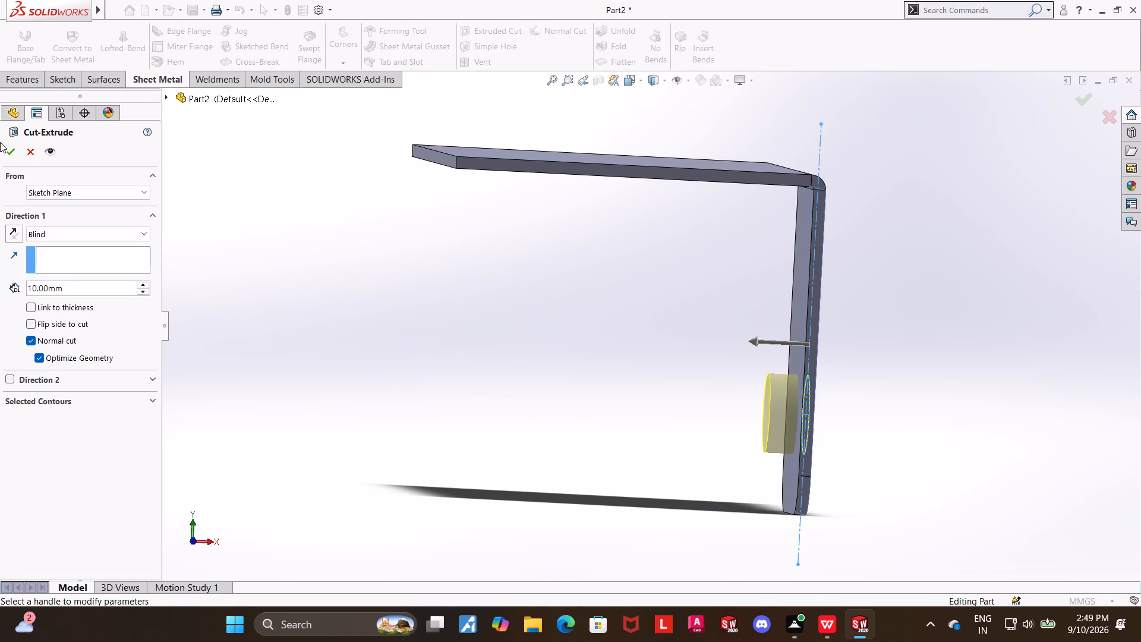
{"action": "left_click", "coordinate": [4, 153]}
Examine the part with its flange hole from several angles and normal to the Top Plane.
{"action": "middle_click_drag", "start_coordinate": [563, 331], "coordinate": [487, 322]}
{"action": "left_click", "coordinate": [475, 326]}
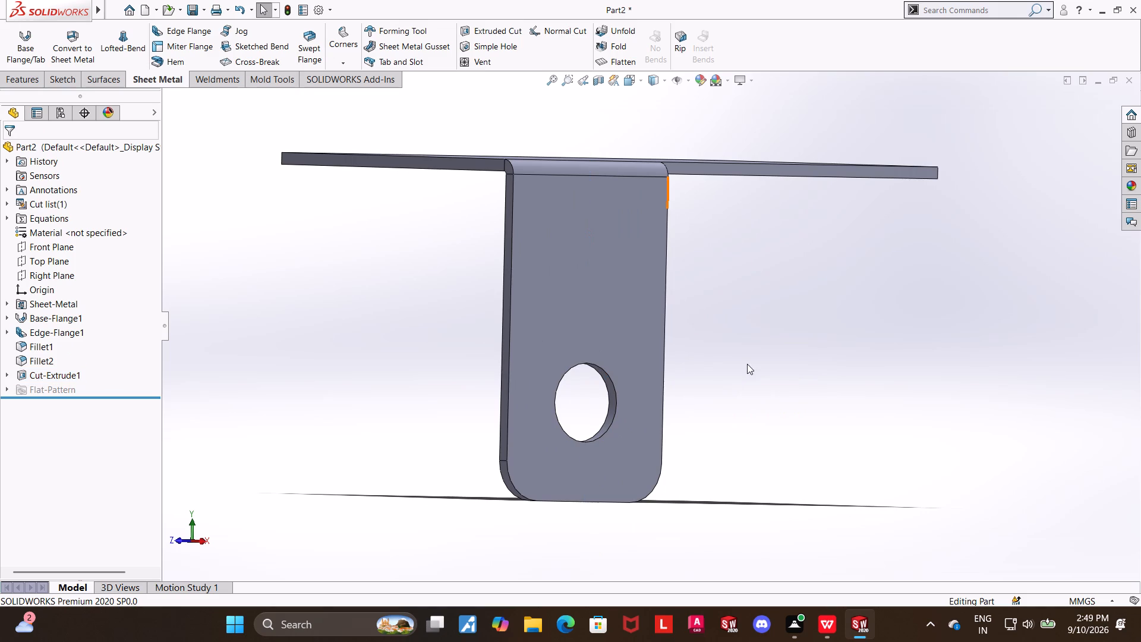
{"action": "middle_click_drag", "start_coordinate": [689, 355], "coordinate": [698, 375]}
{"action": "scroll", "coordinate": [697, 384], "scroll_direction": "up", "scroll_amount": 3}
{"action": "middle_click_drag", "start_coordinate": [727, 352], "coordinate": [739, 357]}
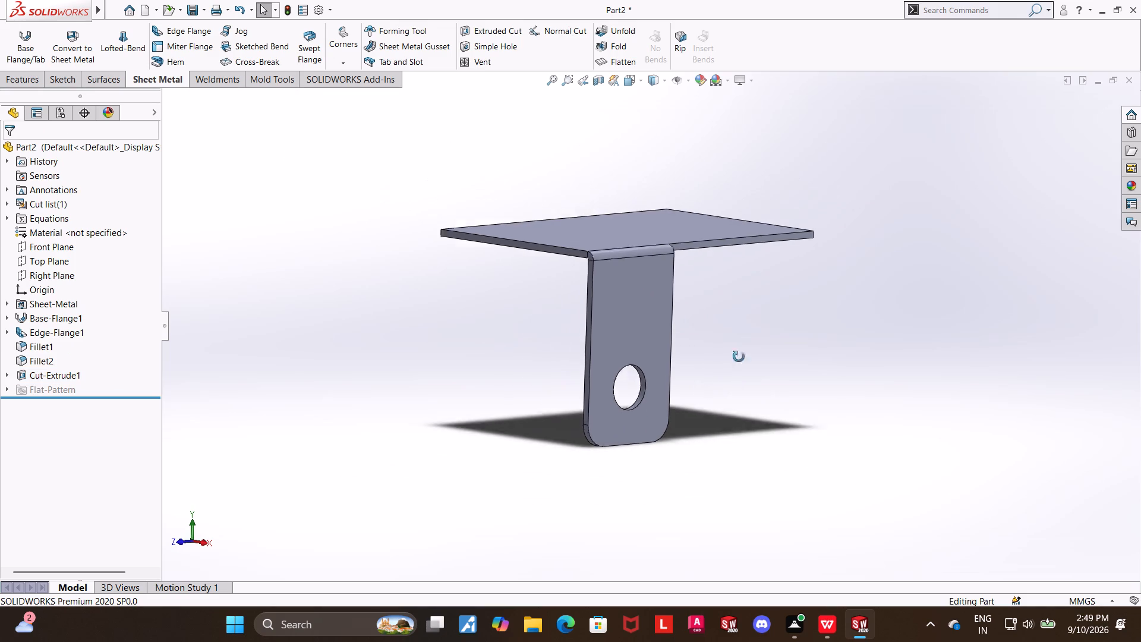
{"action": "middle_click_drag", "start_coordinate": [739, 357], "coordinate": [774, 396]}
{"action": "middle_click_drag", "start_coordinate": [793, 317], "coordinate": [769, 356]}
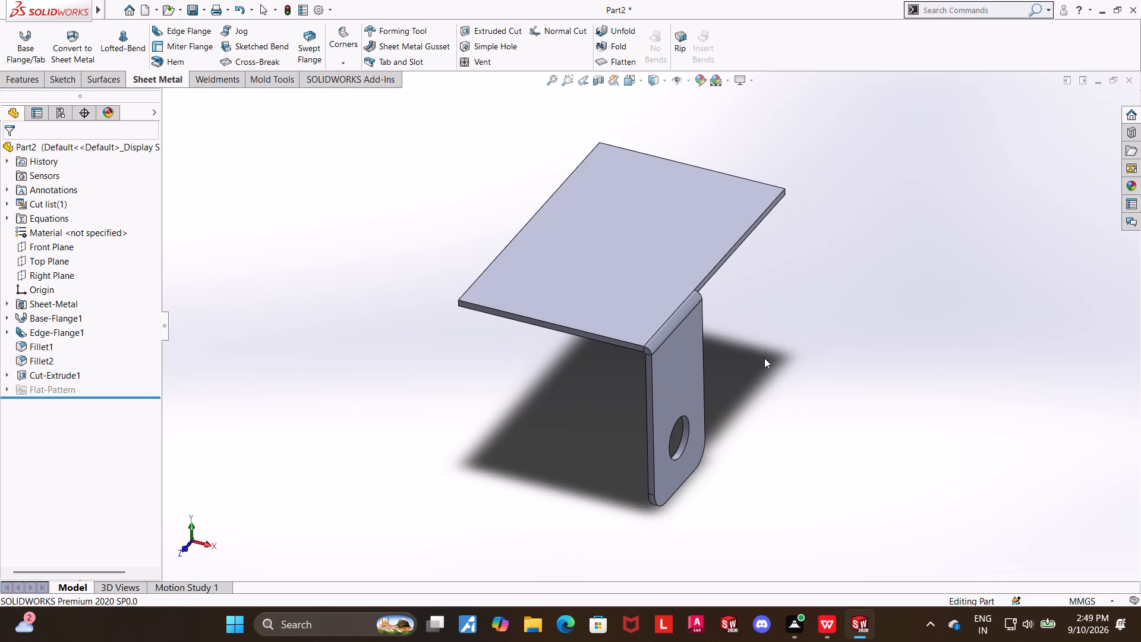
{"action": "middle_click_drag", "start_coordinate": [711, 316], "coordinate": [668, 364]}
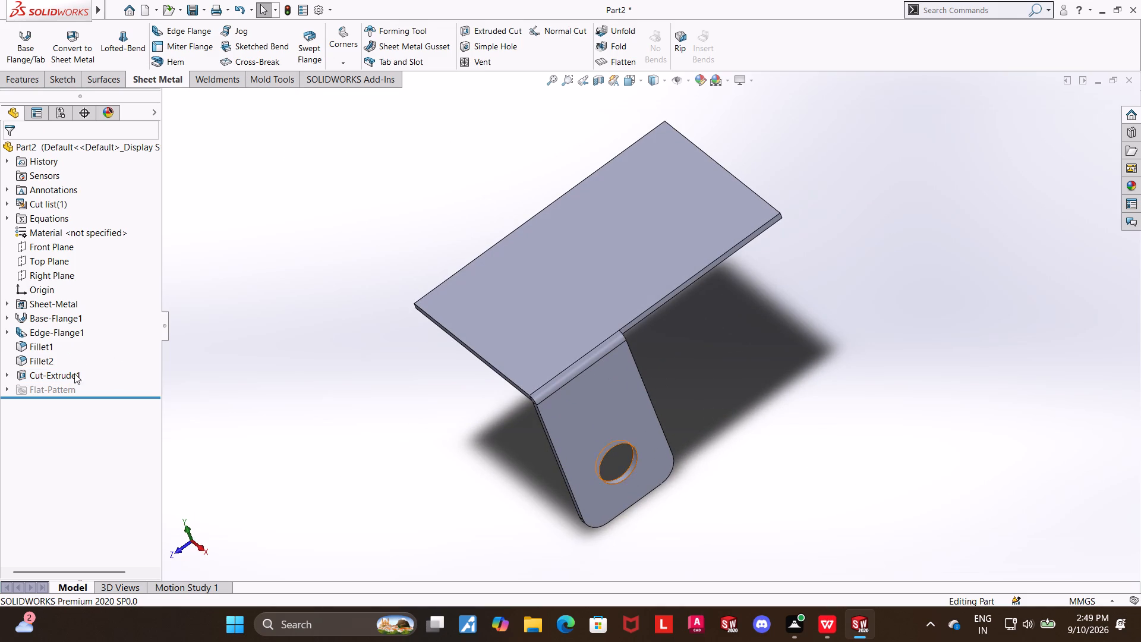
{"action": "left_click", "coordinate": [49, 259]}
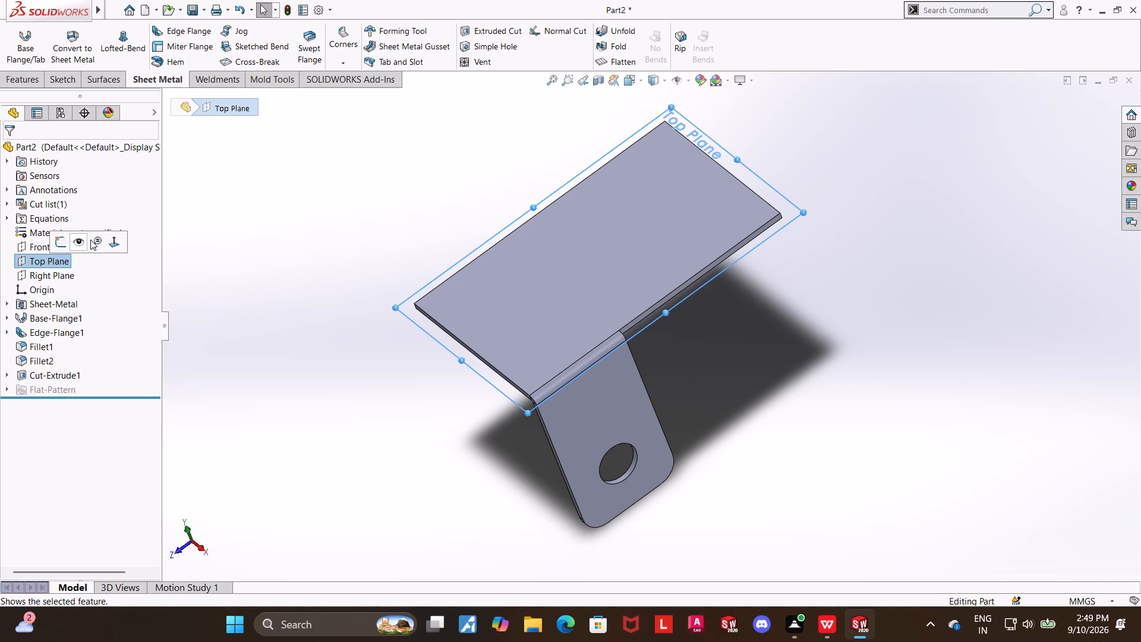
{"action": "left_click", "coordinate": [113, 244]}
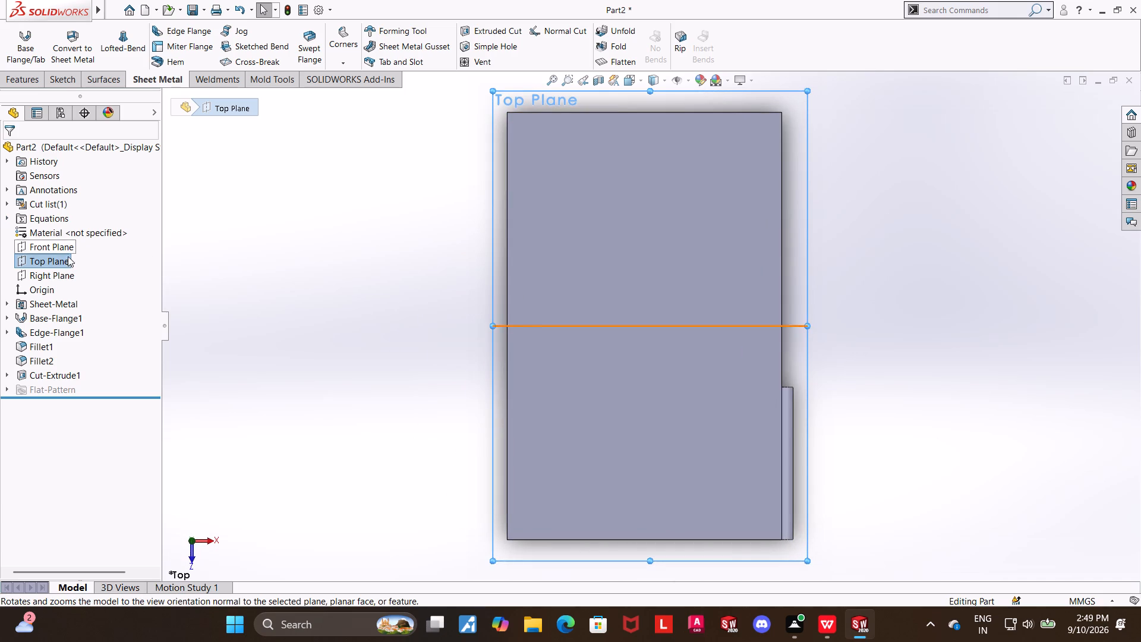
{"action": "left_click", "coordinate": [353, 301]}
{"action": "scroll", "coordinate": [585, 455], "scroll_direction": "up", "scroll_amount": 1}
{"action": "scroll", "coordinate": [862, 479], "scroll_direction": "up", "scroll_amount": 3}
{"action": "scroll", "coordinate": [733, 426], "scroll_direction": "down", "scroll_amount": 3}
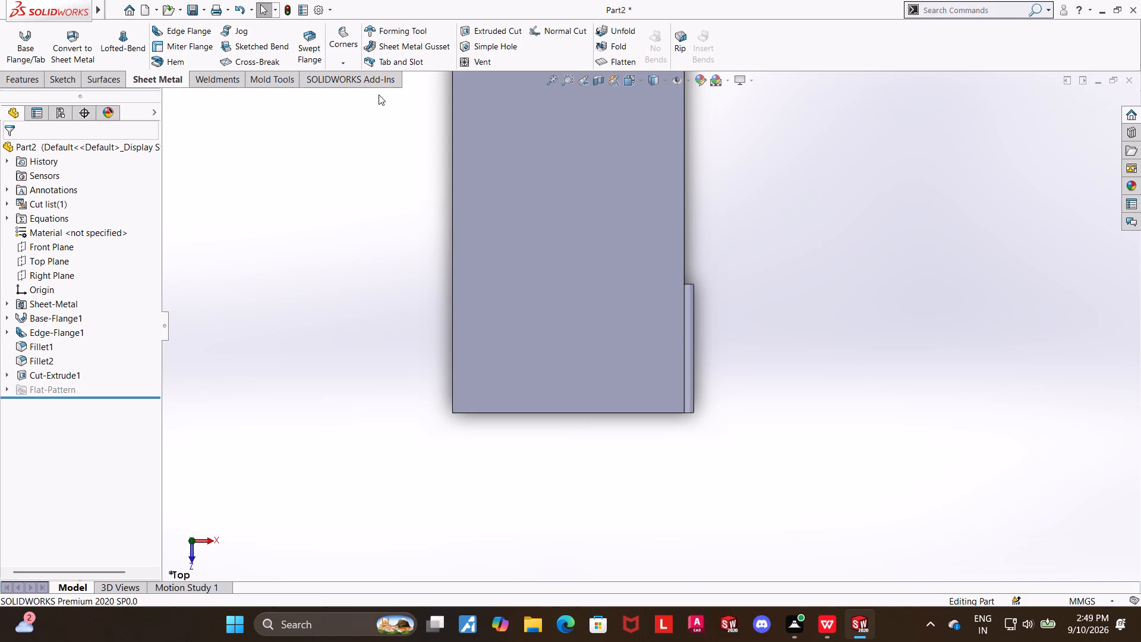
{"action": "left_click", "coordinate": [790, 366]}
{"action": "scroll", "coordinate": [782, 362], "scroll_direction": "up", "scroll_amount": 1}
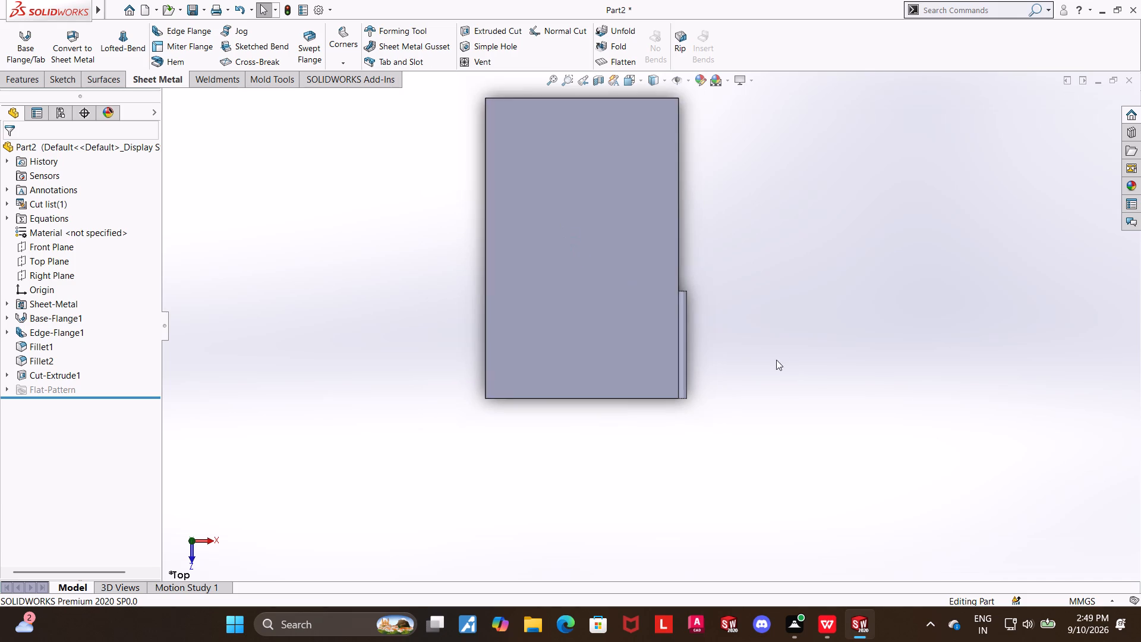
{"action": "scroll", "coordinate": [776, 360], "scroll_direction": "up", "scroll_amount": 1}
{"action": "middle_click_drag", "start_coordinate": [766, 385], "coordinate": [693, 347]}
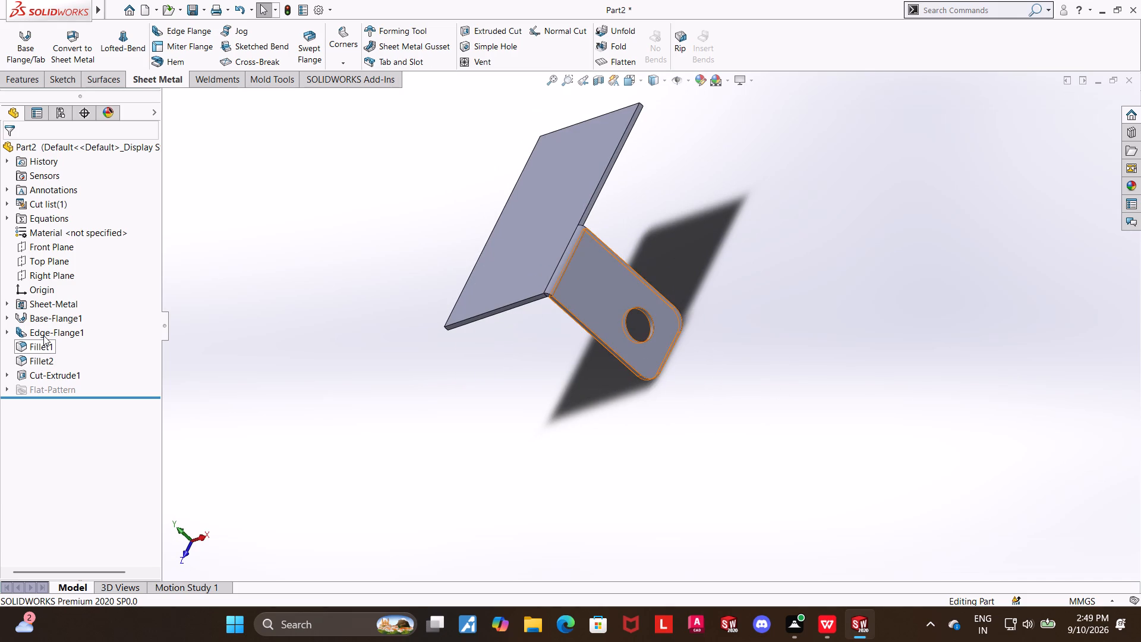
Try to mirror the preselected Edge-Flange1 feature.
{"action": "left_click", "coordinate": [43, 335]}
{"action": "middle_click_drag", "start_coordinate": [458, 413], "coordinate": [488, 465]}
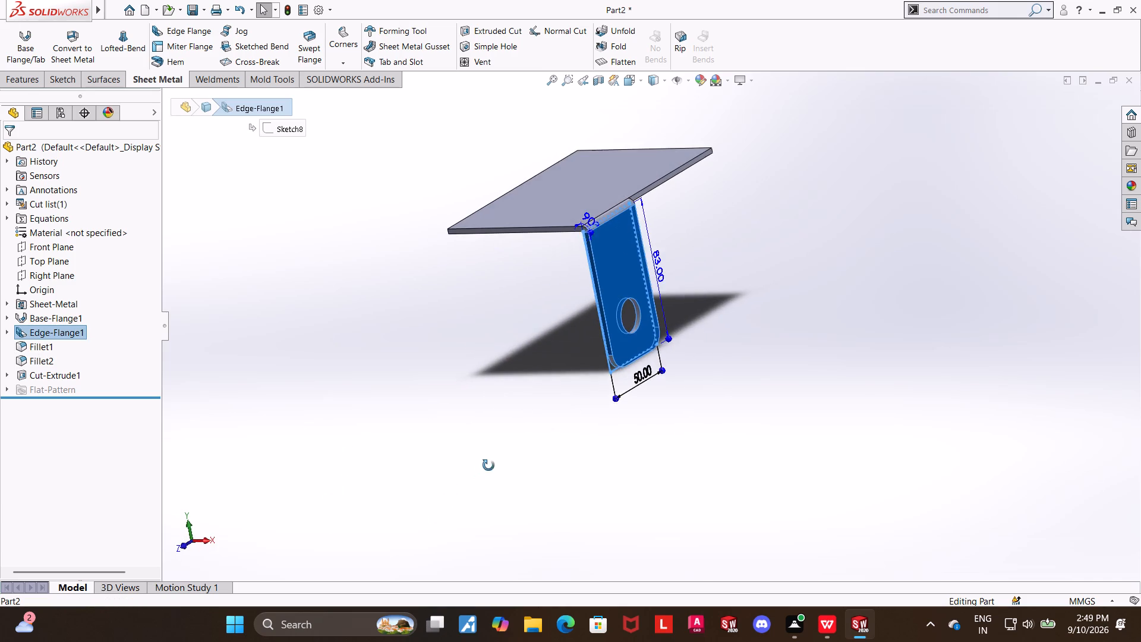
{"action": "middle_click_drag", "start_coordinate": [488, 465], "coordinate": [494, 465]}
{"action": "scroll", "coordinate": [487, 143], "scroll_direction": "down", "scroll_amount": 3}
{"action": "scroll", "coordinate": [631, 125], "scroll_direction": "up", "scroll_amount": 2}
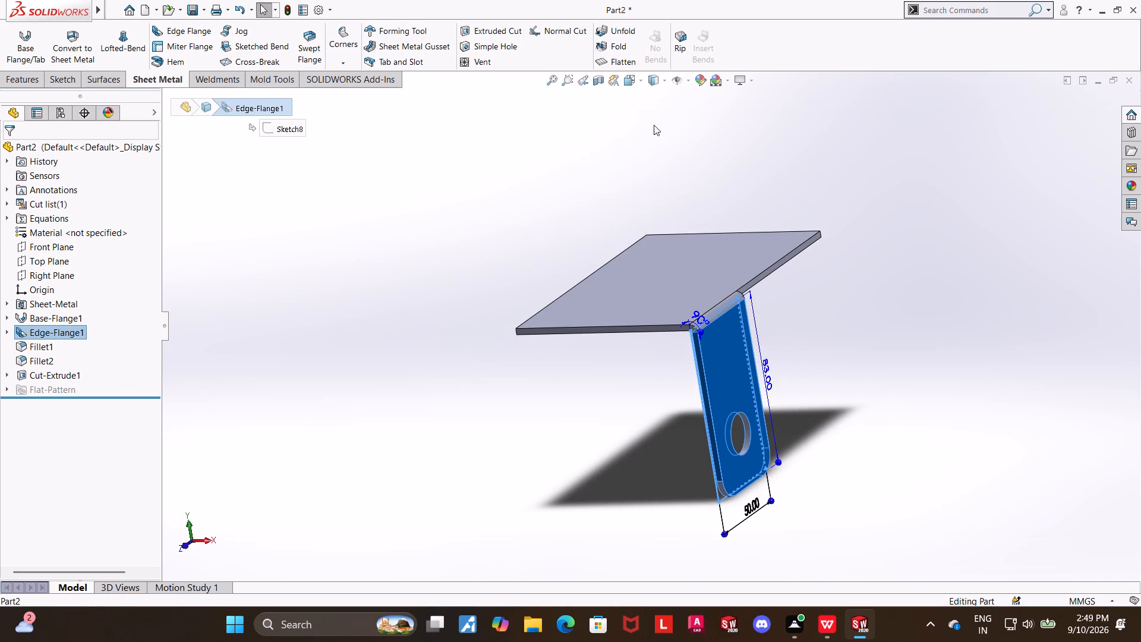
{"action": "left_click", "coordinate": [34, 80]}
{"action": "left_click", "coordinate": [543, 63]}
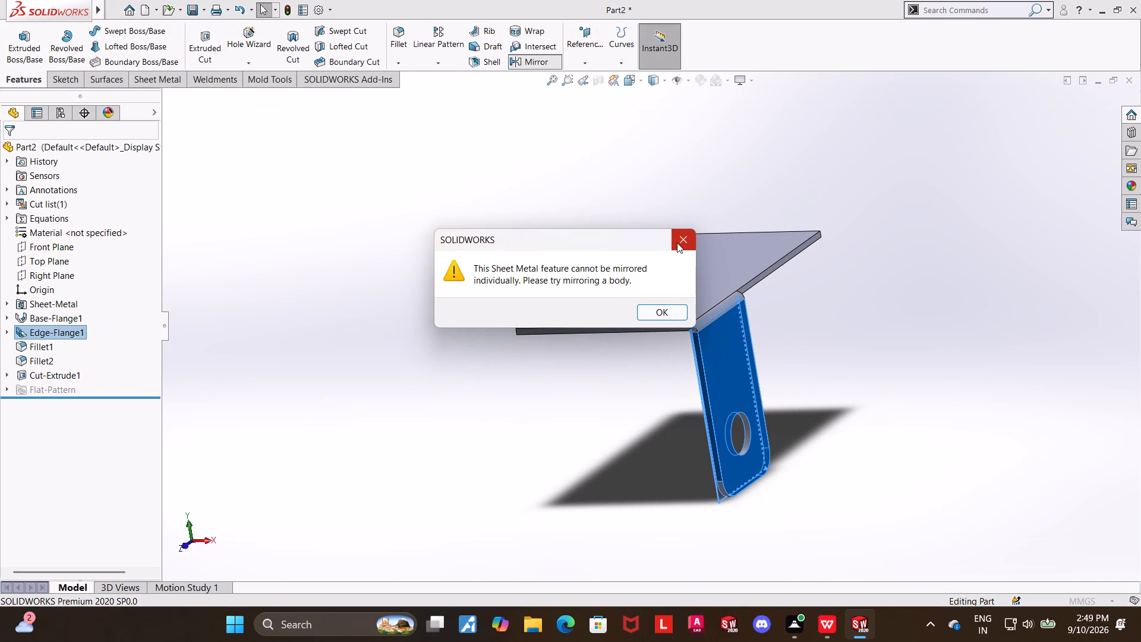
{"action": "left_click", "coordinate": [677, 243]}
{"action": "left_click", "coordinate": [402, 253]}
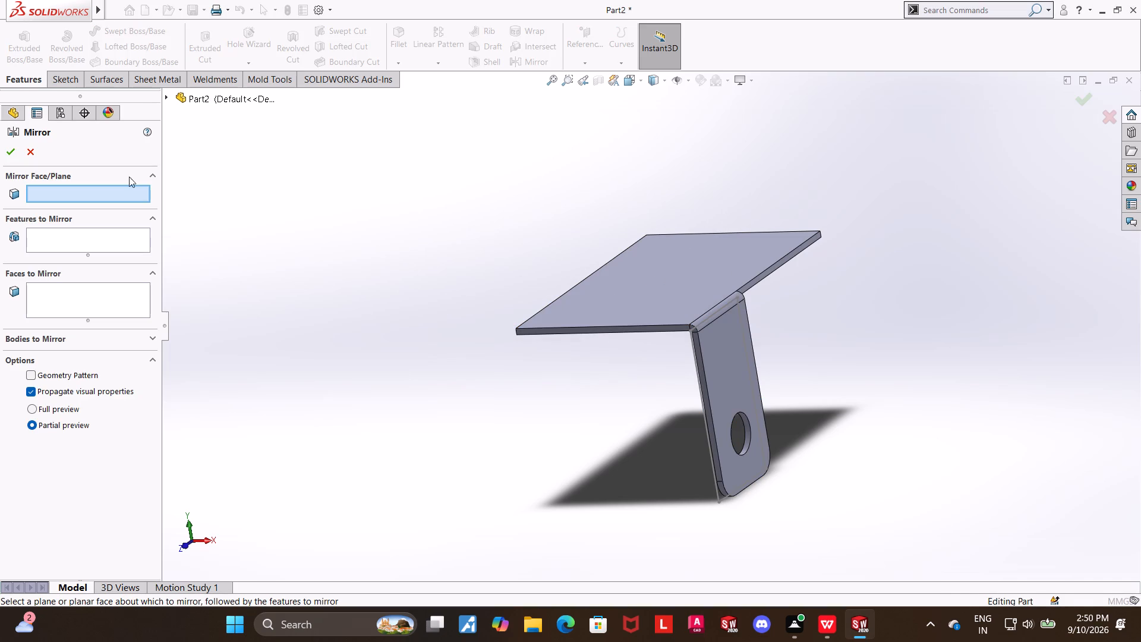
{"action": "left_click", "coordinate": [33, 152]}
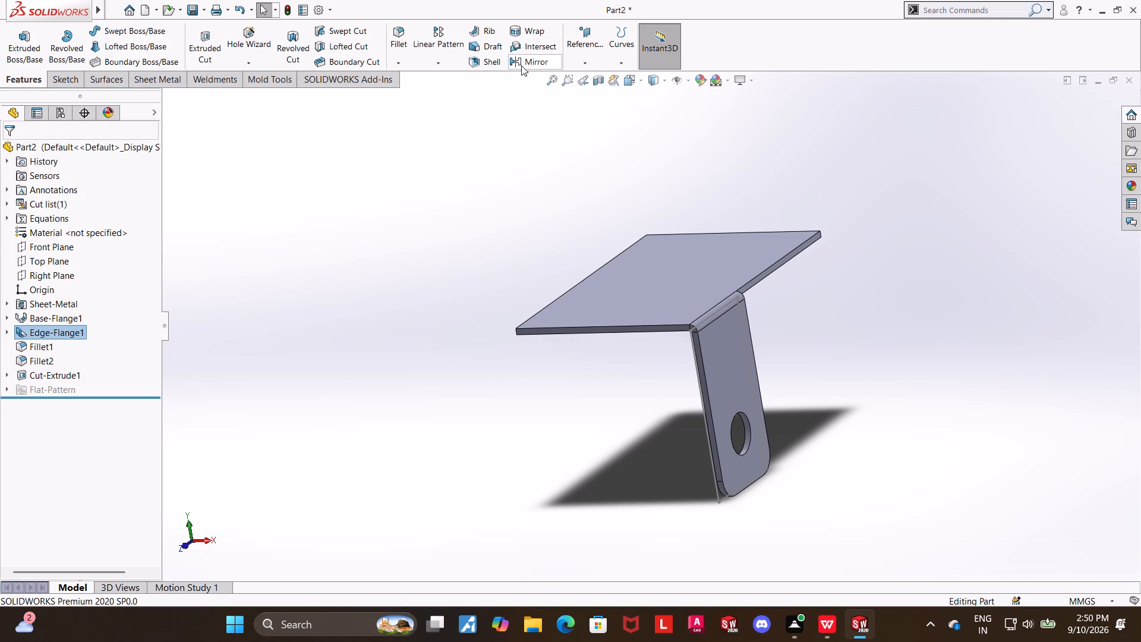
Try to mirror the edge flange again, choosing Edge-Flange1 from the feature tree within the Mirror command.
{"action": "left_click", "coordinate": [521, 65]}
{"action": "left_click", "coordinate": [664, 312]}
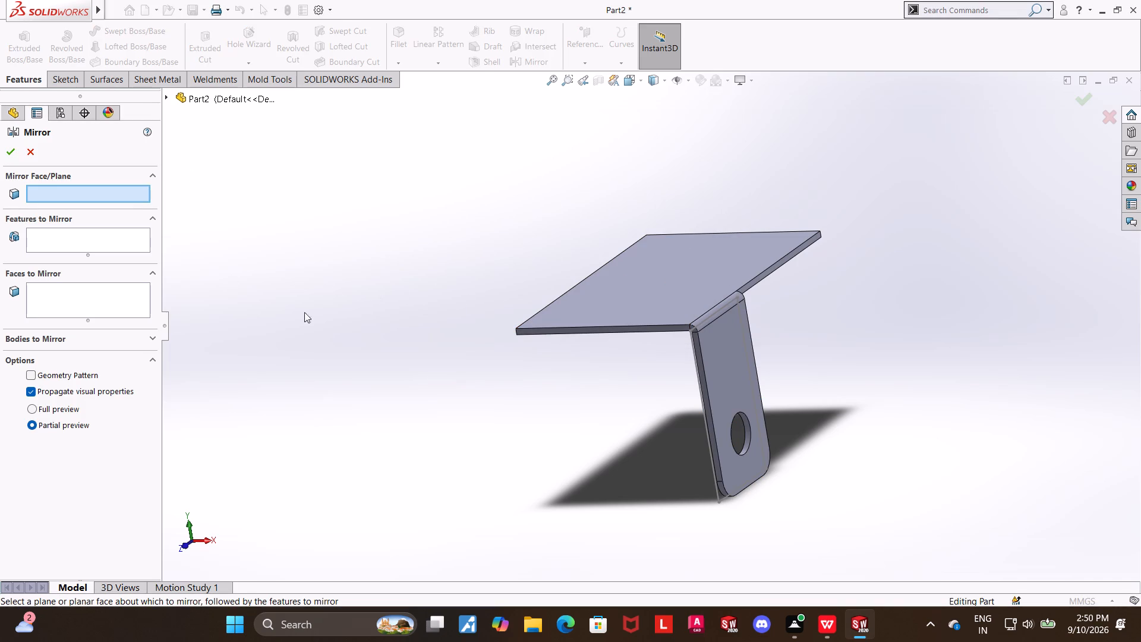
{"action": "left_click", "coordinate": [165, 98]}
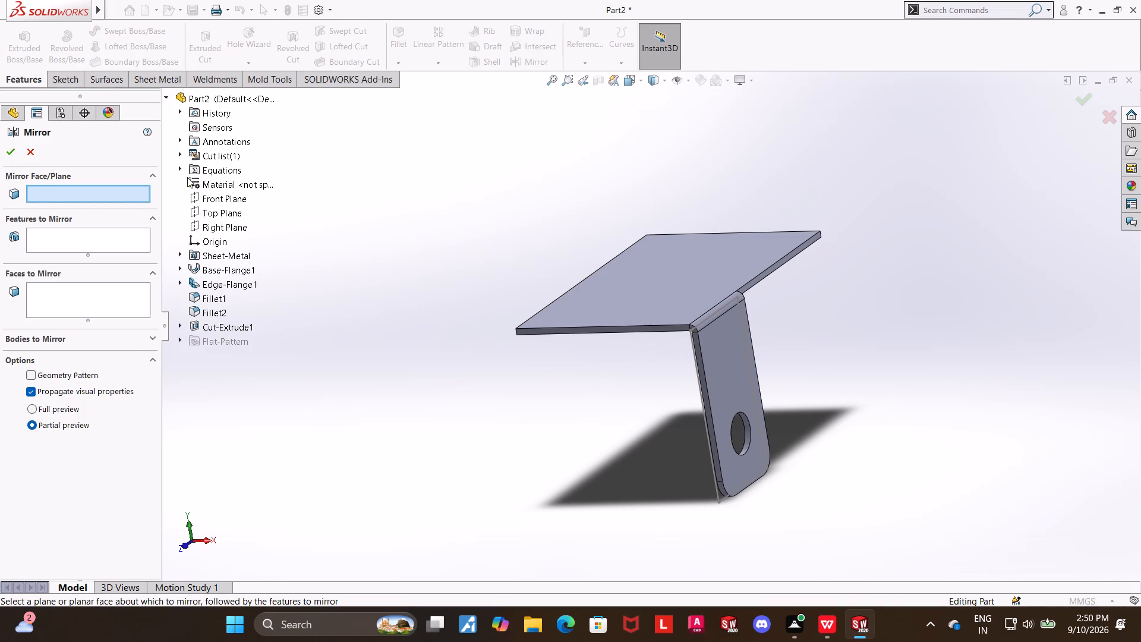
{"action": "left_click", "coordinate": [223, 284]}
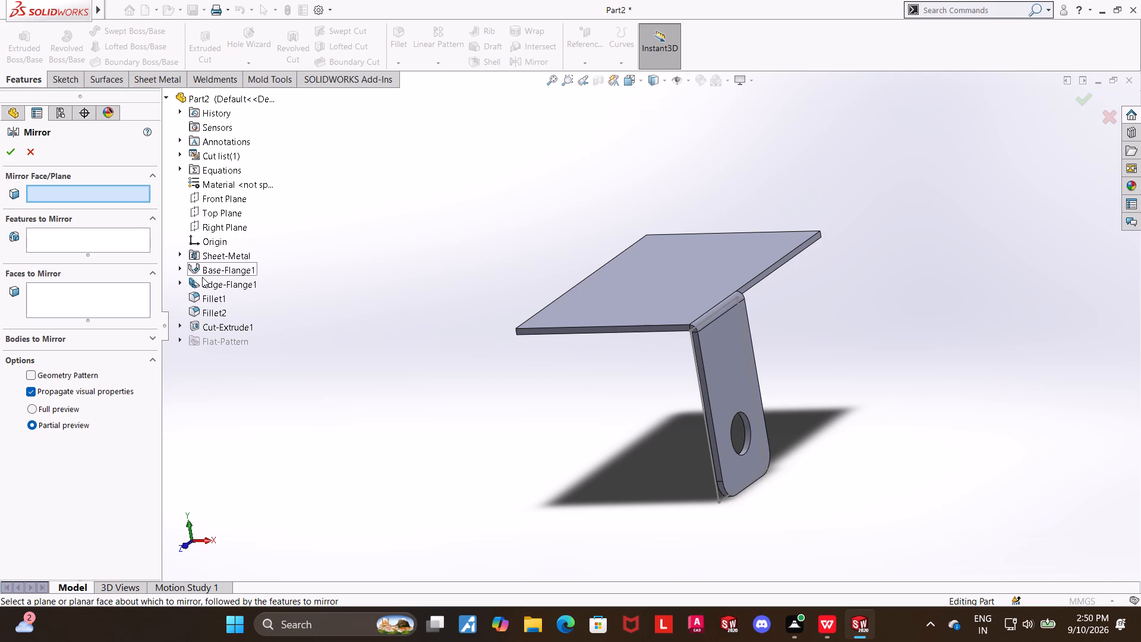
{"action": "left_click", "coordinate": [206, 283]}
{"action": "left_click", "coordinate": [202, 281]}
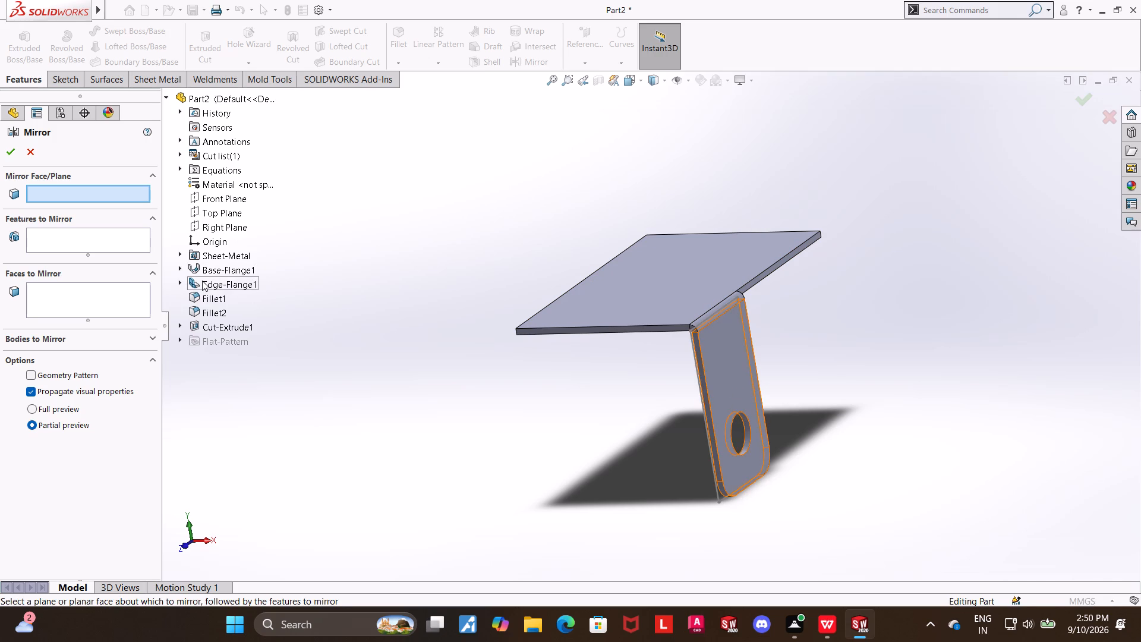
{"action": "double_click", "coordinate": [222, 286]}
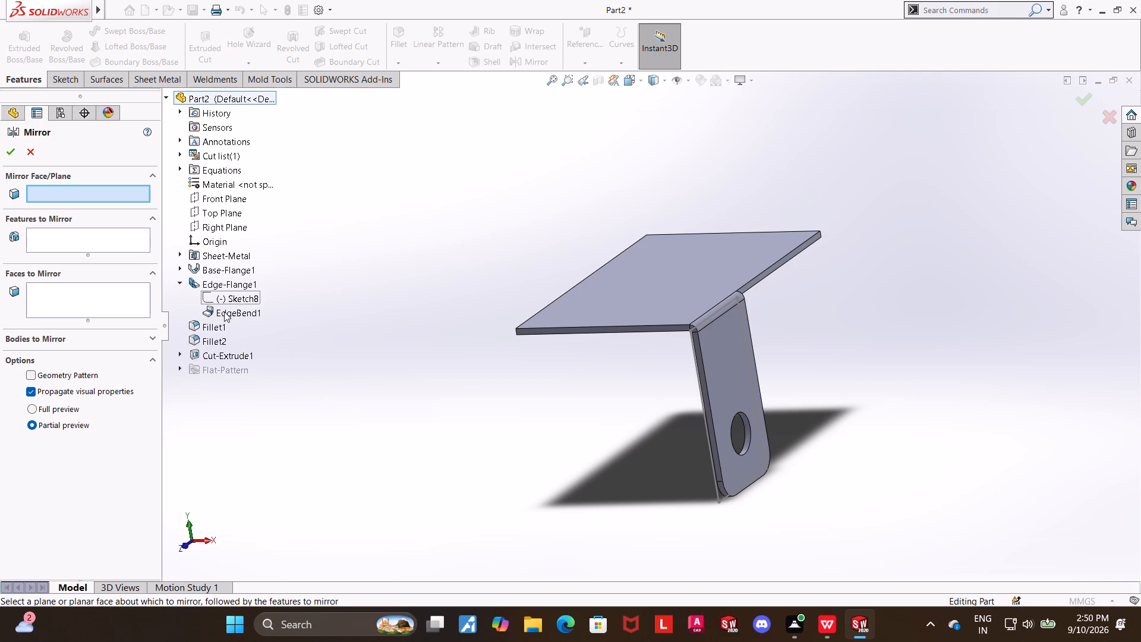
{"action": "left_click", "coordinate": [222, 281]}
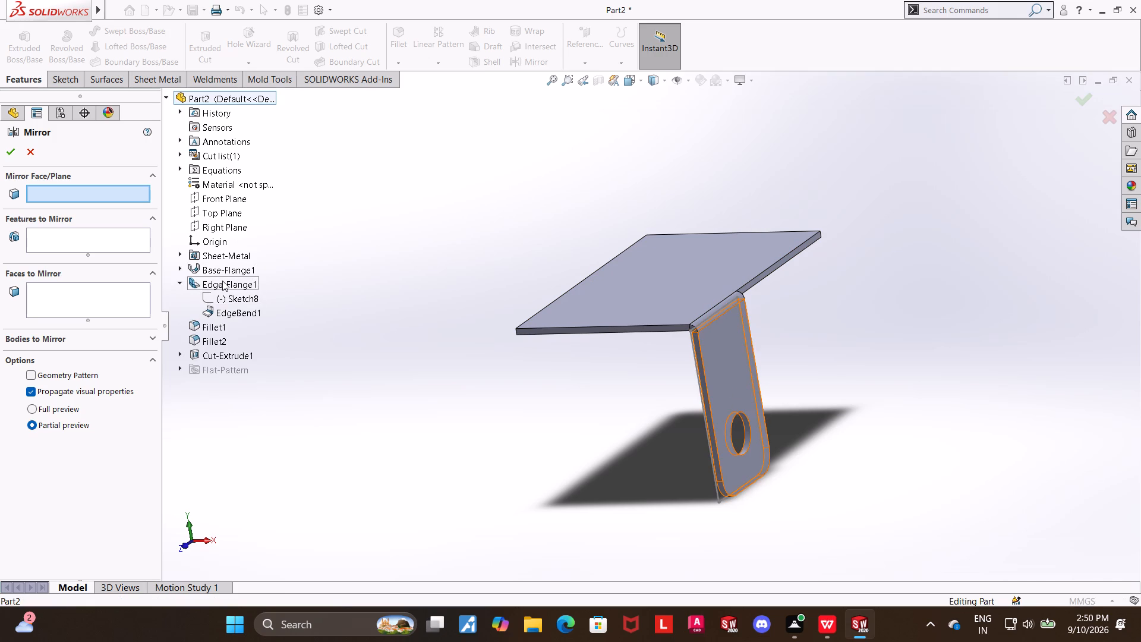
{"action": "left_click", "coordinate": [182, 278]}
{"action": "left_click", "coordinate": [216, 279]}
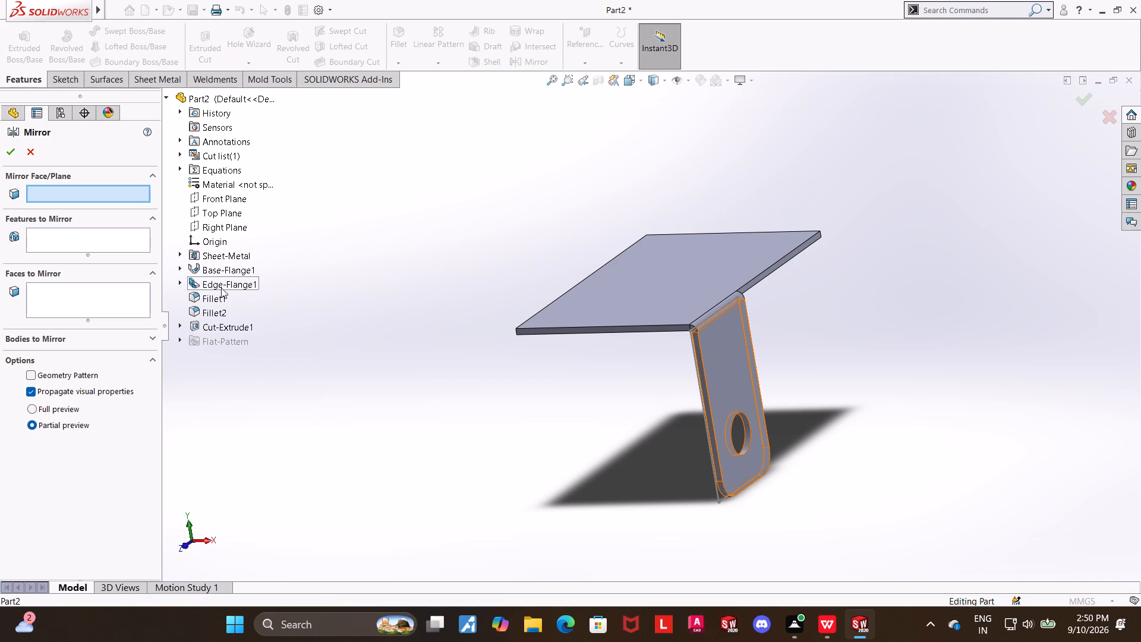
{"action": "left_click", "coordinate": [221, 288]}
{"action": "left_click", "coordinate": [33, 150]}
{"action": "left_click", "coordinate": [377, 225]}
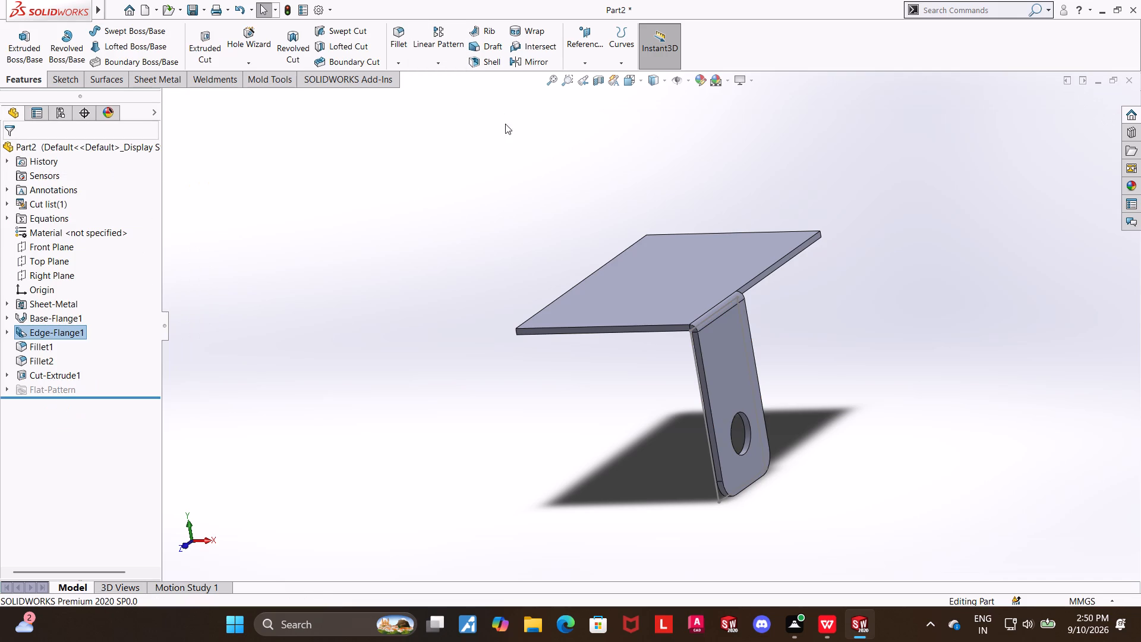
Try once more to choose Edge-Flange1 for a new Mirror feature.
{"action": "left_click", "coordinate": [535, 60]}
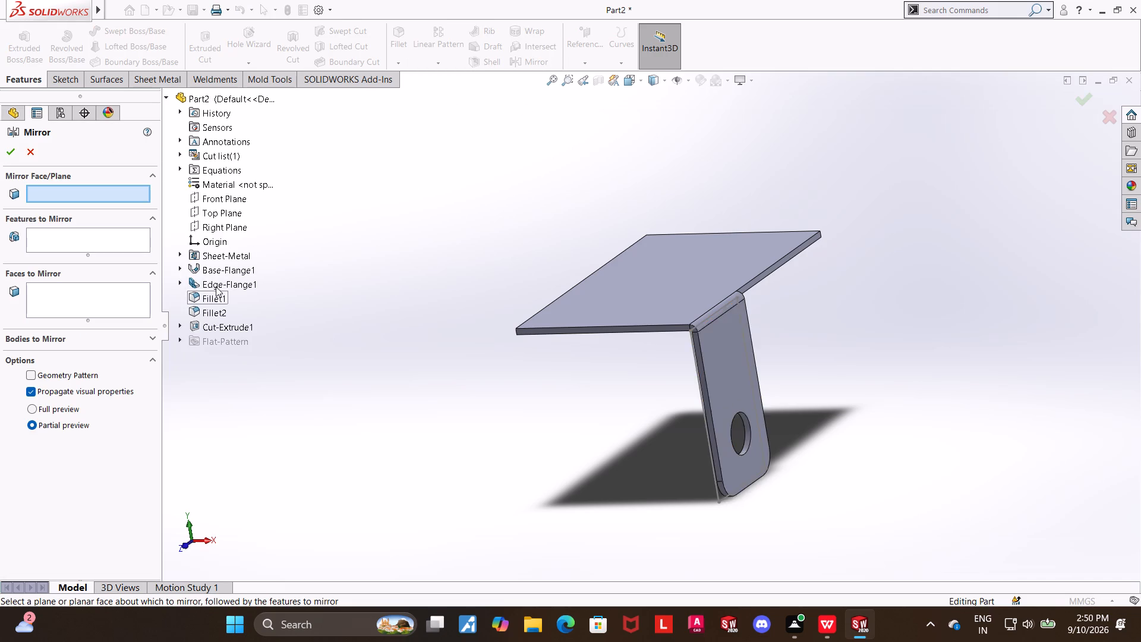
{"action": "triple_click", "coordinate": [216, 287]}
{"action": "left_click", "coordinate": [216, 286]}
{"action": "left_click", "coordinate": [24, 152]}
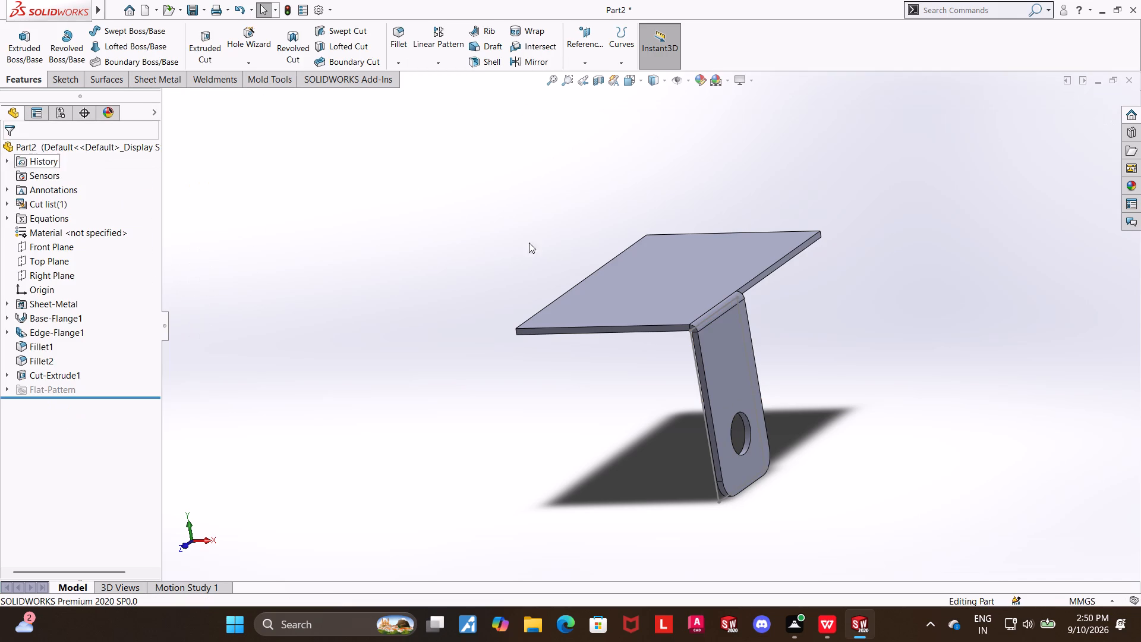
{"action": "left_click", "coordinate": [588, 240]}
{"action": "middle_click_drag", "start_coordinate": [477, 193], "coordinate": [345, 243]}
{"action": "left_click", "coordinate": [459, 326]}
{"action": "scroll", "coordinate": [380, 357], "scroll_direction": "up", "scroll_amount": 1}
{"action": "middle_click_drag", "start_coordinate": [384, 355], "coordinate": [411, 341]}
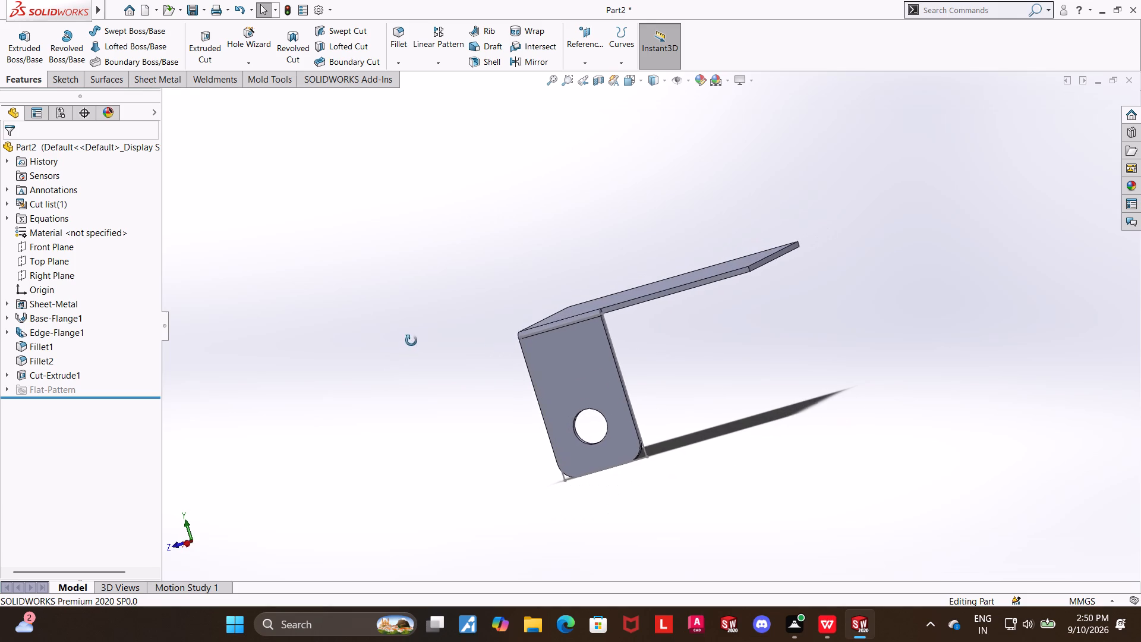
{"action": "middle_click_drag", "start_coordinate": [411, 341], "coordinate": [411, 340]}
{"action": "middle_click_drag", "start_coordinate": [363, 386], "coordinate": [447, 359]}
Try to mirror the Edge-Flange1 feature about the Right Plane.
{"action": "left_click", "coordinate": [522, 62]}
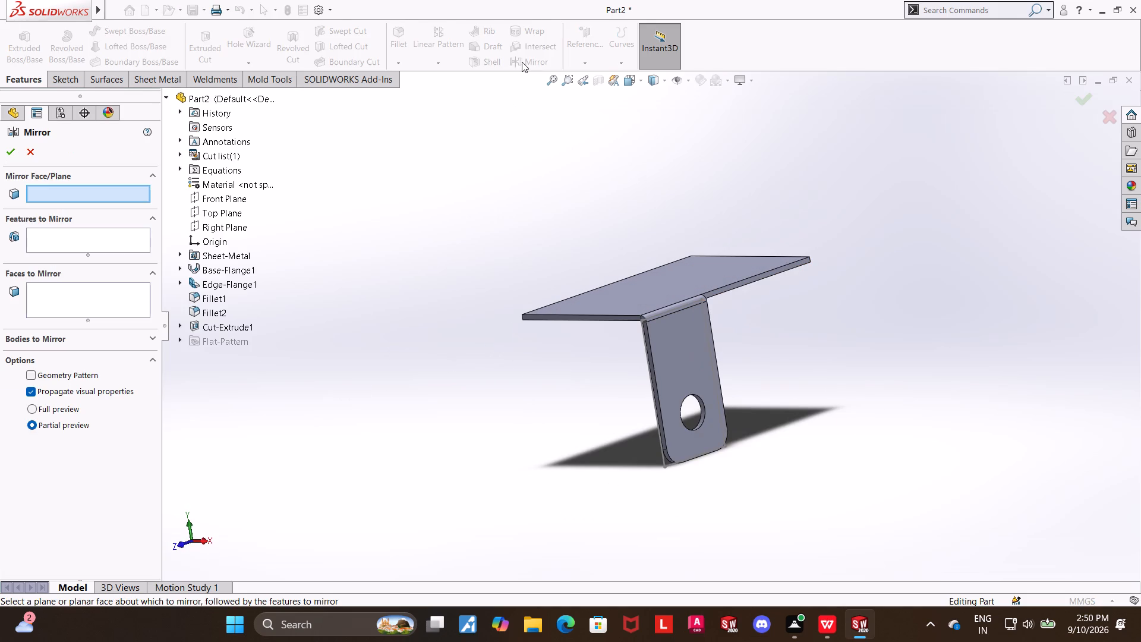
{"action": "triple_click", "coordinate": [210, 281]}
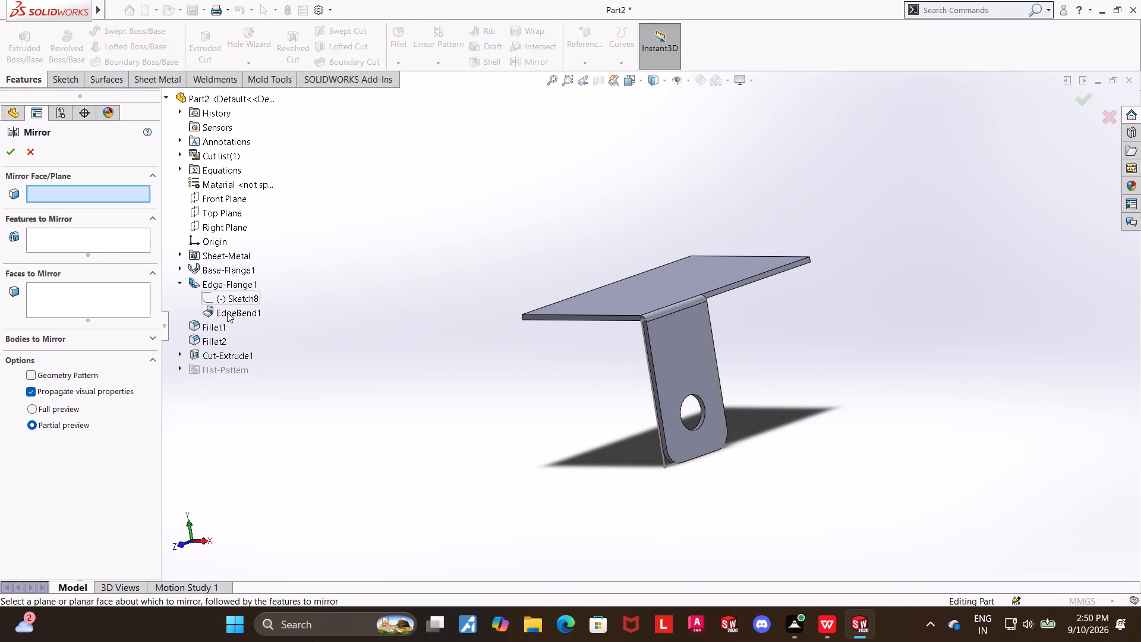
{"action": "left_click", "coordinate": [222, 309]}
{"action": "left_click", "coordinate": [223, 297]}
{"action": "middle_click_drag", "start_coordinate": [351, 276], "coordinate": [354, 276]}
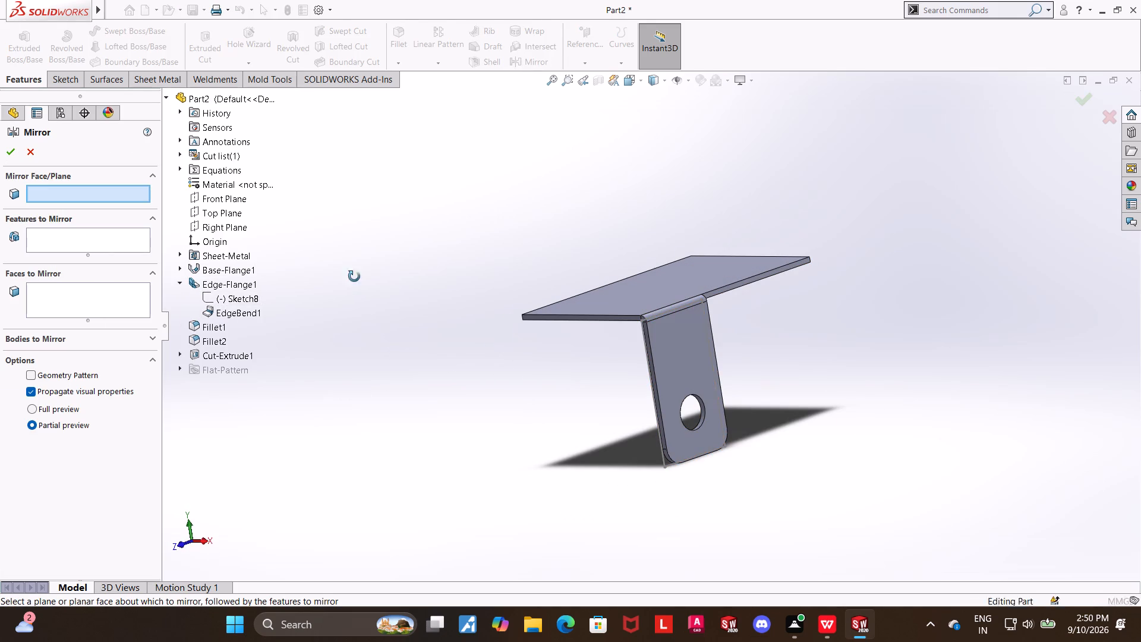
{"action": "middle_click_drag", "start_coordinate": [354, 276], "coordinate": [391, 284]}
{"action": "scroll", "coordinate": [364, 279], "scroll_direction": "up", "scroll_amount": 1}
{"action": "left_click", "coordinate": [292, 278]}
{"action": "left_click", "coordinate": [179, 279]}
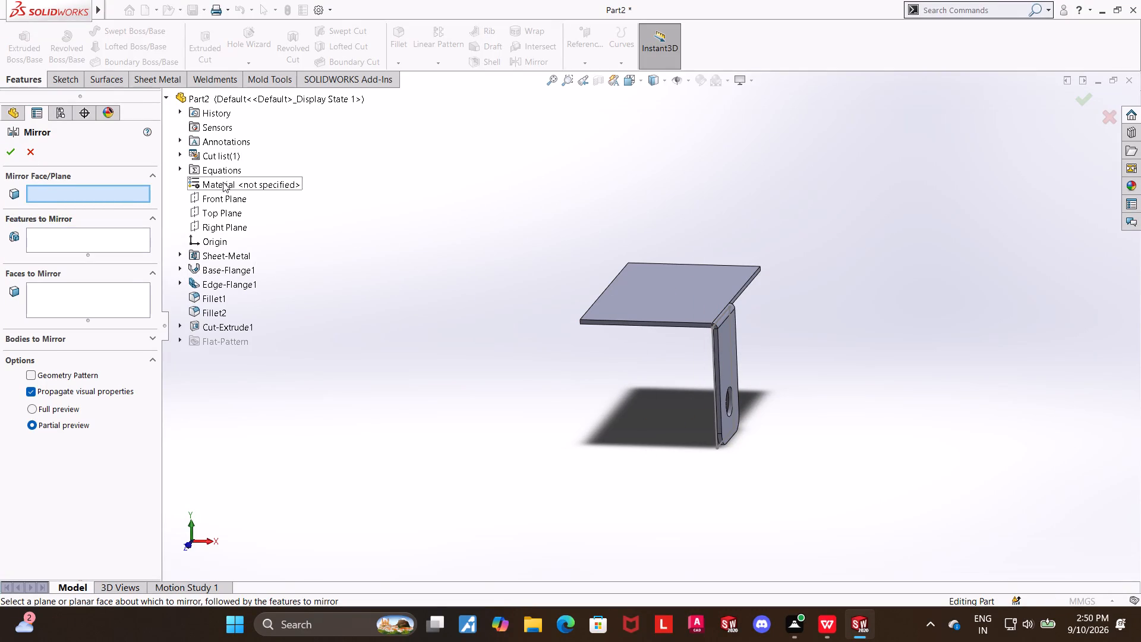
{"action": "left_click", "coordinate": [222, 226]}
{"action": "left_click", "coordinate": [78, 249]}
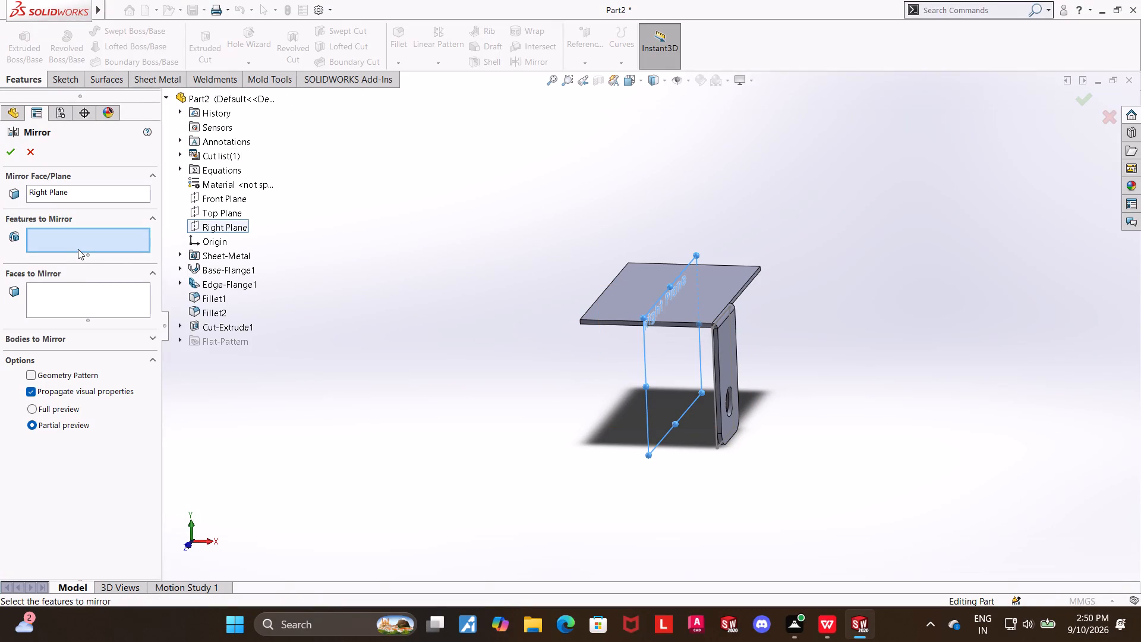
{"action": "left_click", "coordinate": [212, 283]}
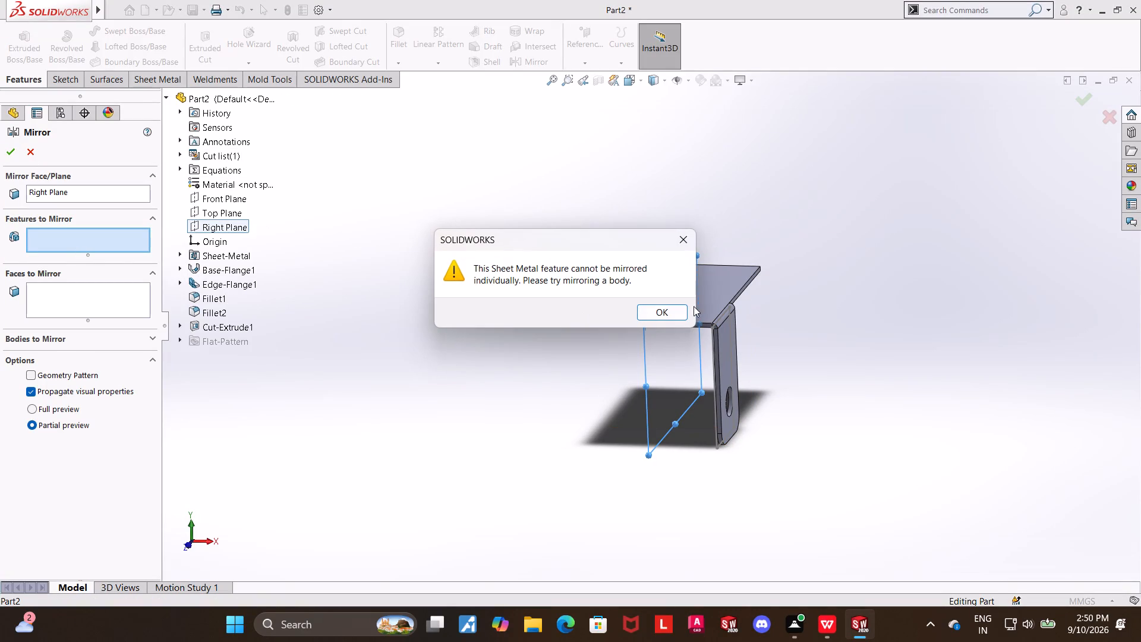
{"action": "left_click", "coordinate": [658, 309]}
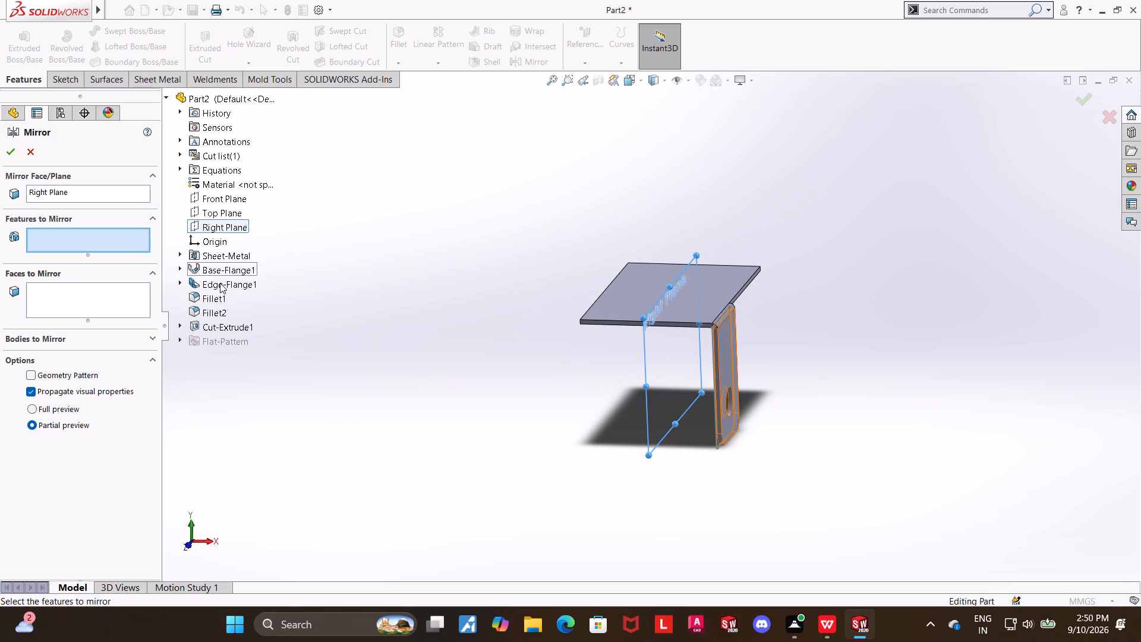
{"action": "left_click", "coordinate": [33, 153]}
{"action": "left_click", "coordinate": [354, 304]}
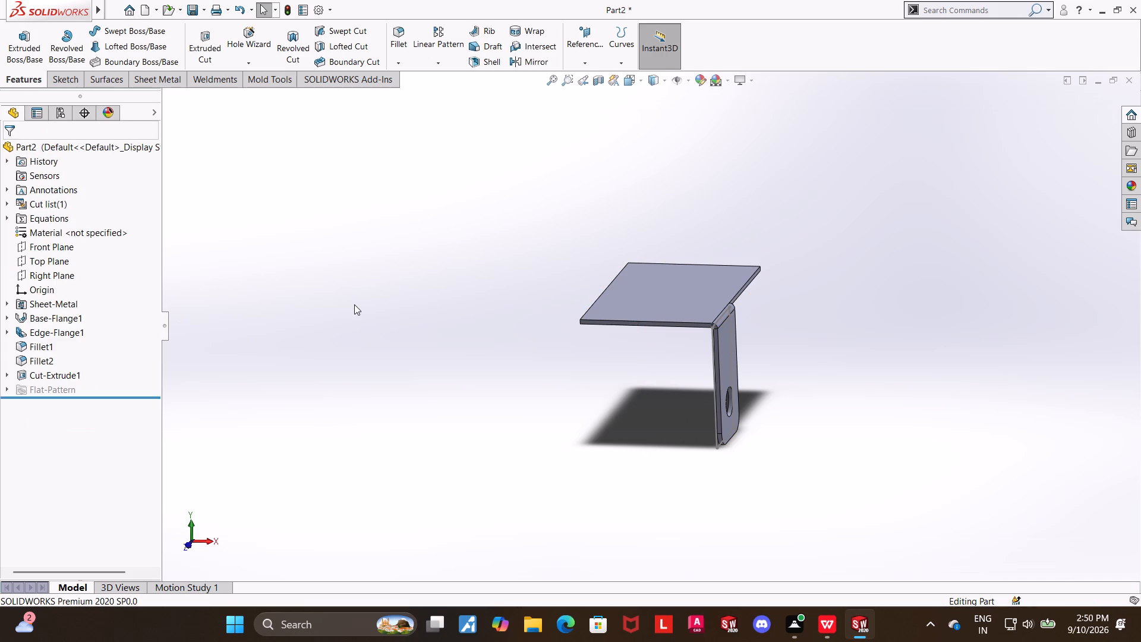
Set up an 83 mm long, 90° edge flange pointing down from the plate's 140 mm edge opposite the existing flange.
{"action": "middle_click_drag", "start_coordinate": [387, 307], "coordinate": [492, 306]}
{"action": "scroll", "coordinate": [814, 310], "scroll_direction": "down", "scroll_amount": 4}
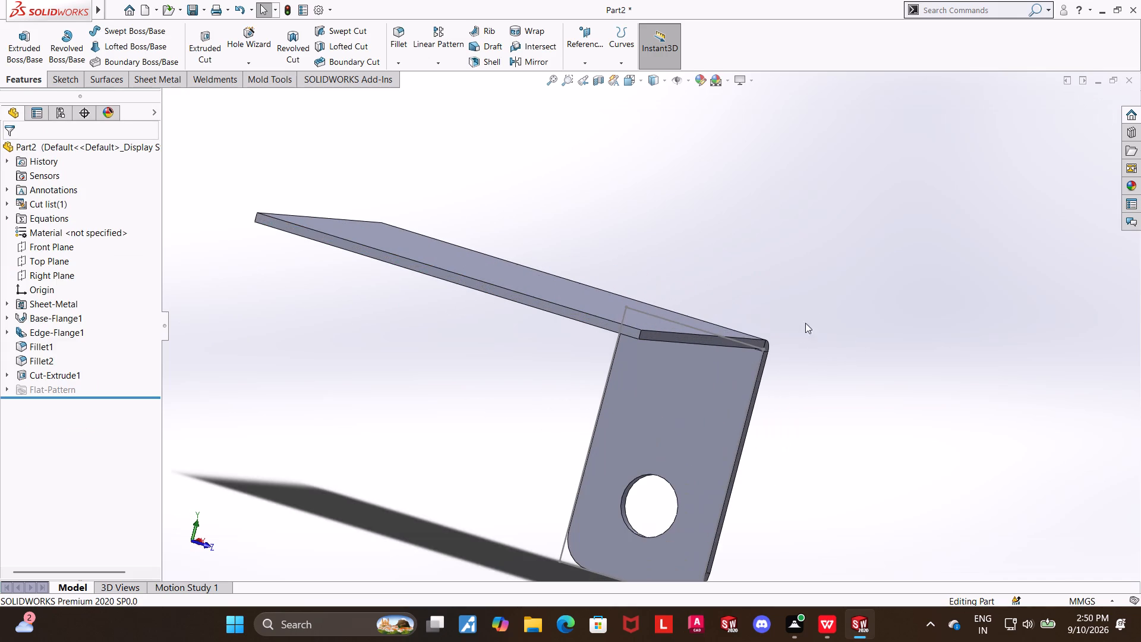
{"action": "left_click", "coordinate": [862, 366]}
{"action": "scroll", "coordinate": [865, 382], "scroll_direction": "up", "scroll_amount": 1}
{"action": "middle_click_drag", "start_coordinate": [862, 382], "coordinate": [836, 386]}
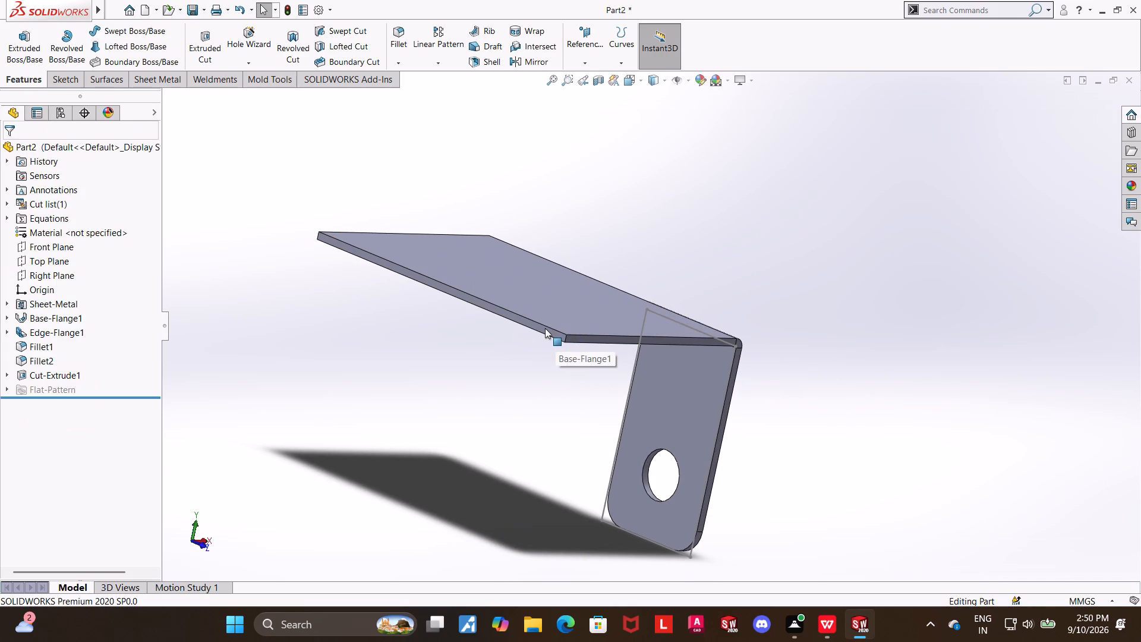
{"action": "left_click", "coordinate": [164, 76]}
{"action": "left_click", "coordinate": [180, 33]}
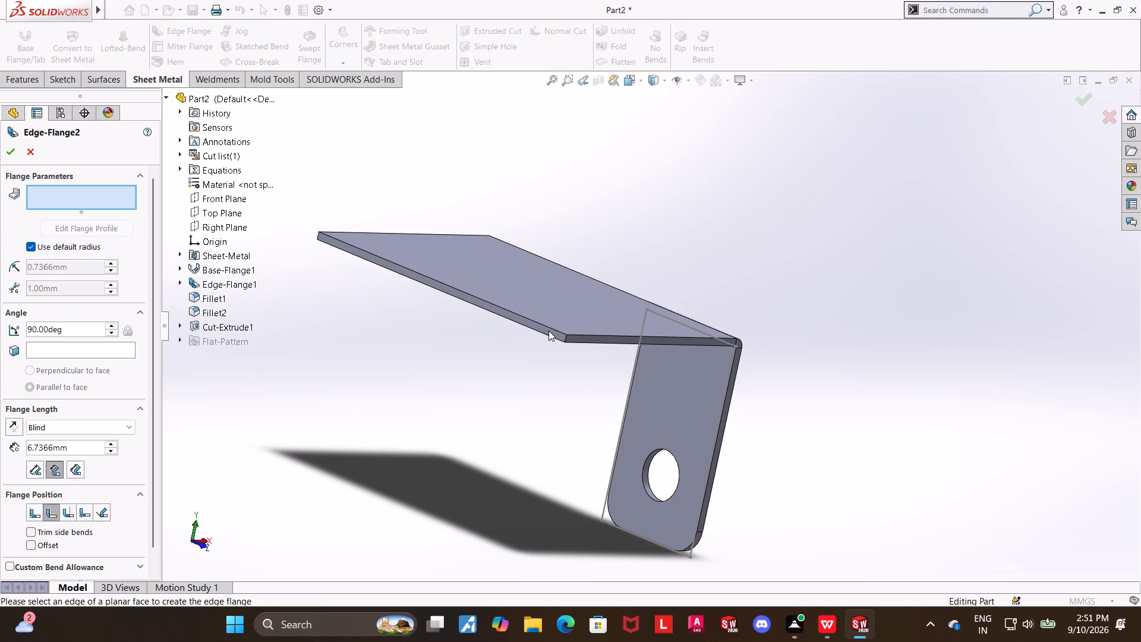
{"action": "left_click", "coordinate": [549, 334]}
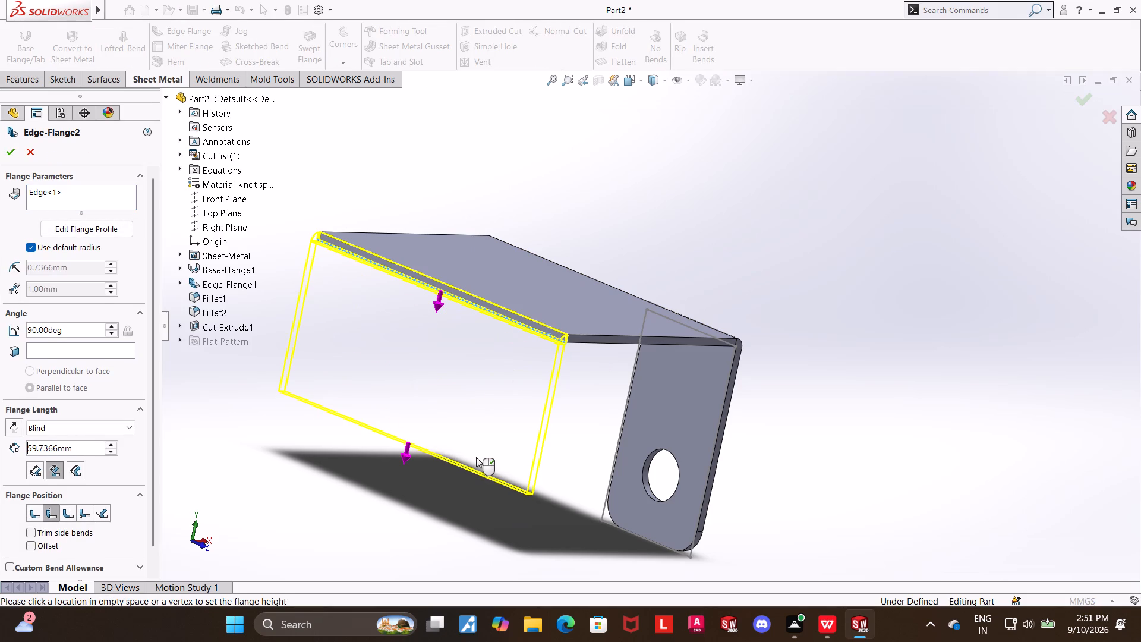
{"action": "left_click", "coordinate": [471, 480]}
{"action": "left_click_drag", "start_coordinate": [84, 444], "coordinate": [5, 446]}
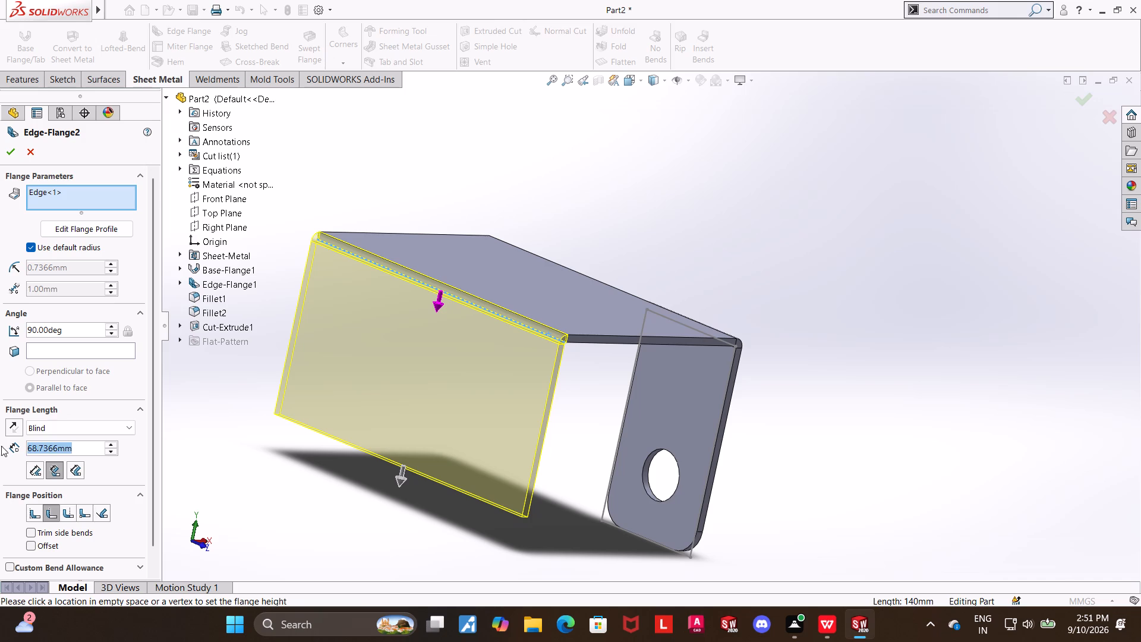
{"action": "key", "text": "8"}
{"action": "key", "text": "3"}
{"action": "key", "text": "Return"}
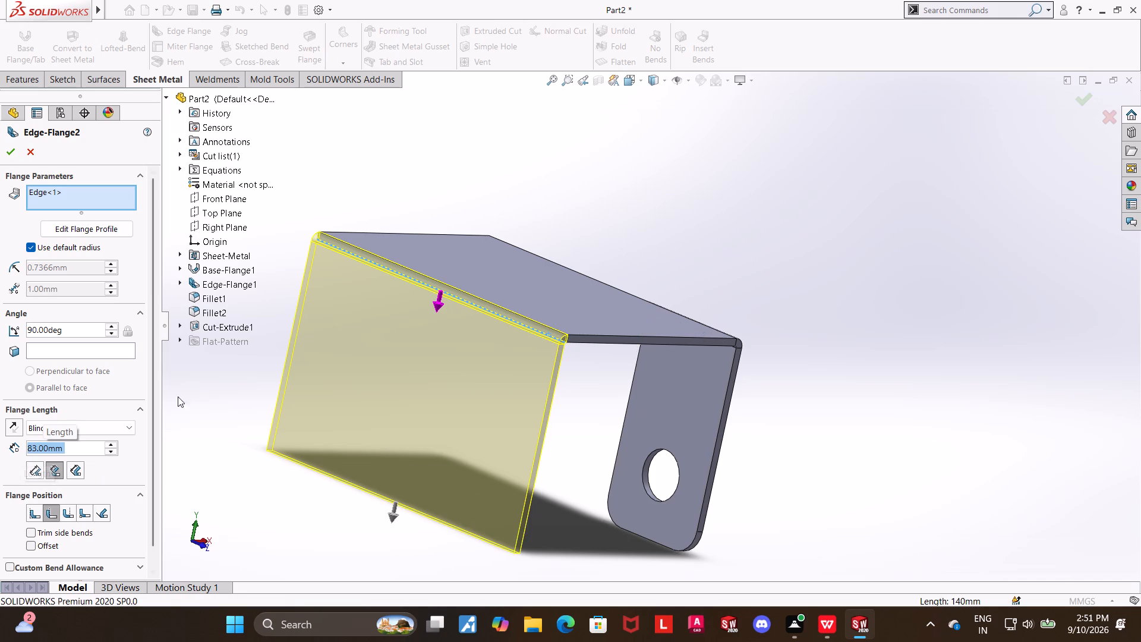
Narrow the new flange's profile from its free side, dimension its width to 50 mm, and finish the flange.
{"action": "left_click", "coordinate": [79, 232]}
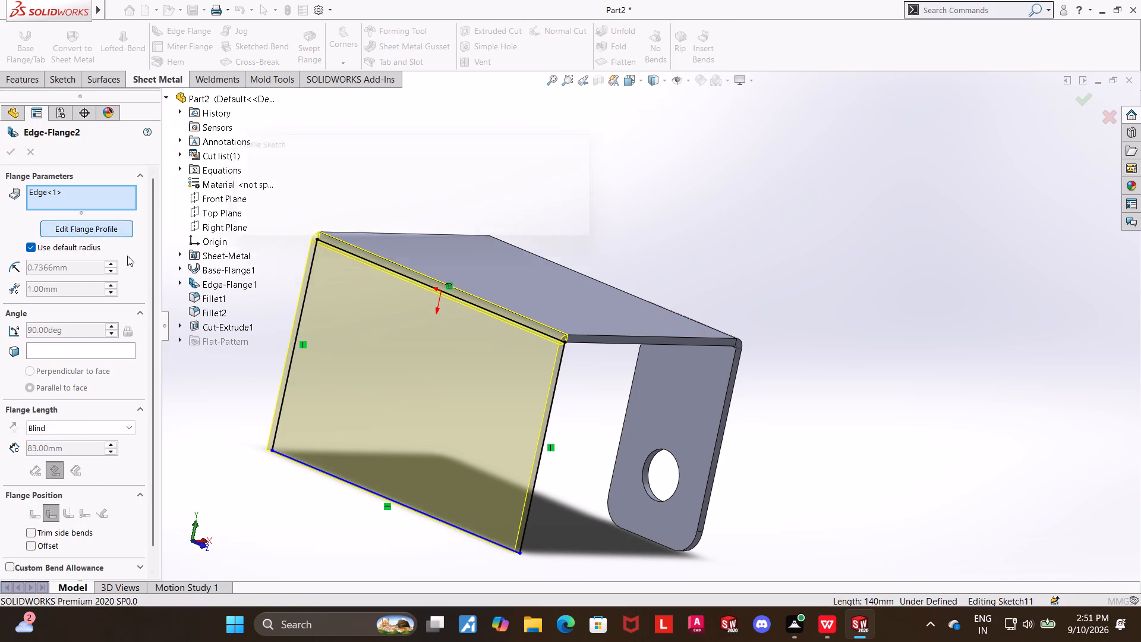
{"action": "left_click_drag", "start_coordinate": [296, 340], "coordinate": [489, 424]}
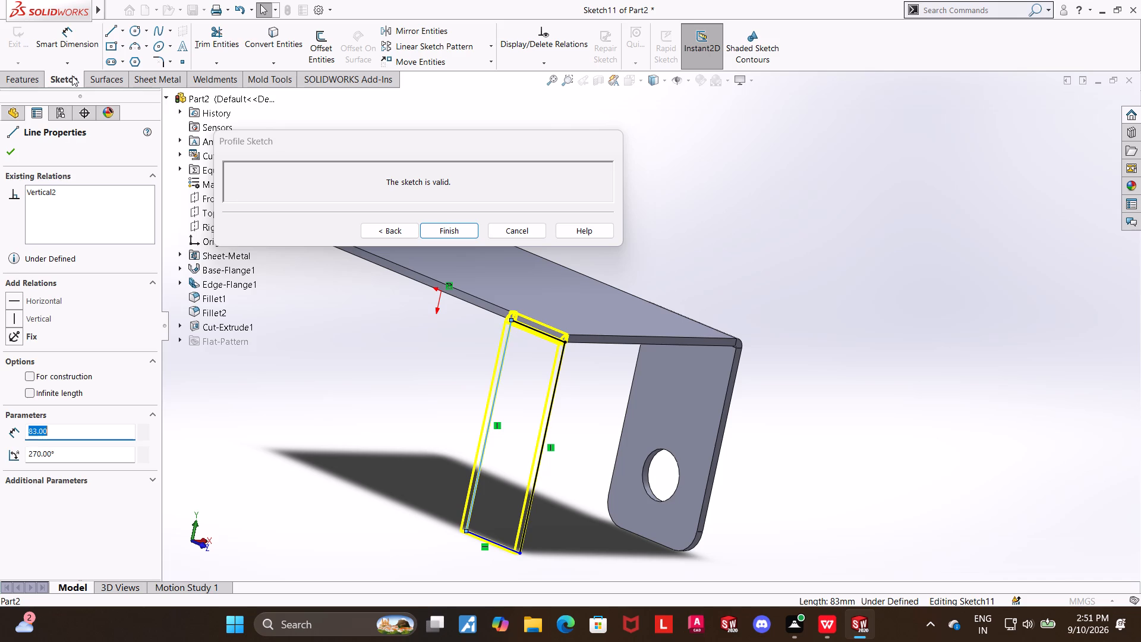
{"action": "left_click", "coordinate": [62, 43]}
{"action": "left_click", "coordinate": [497, 542]}
{"action": "left_click", "coordinate": [474, 572]}
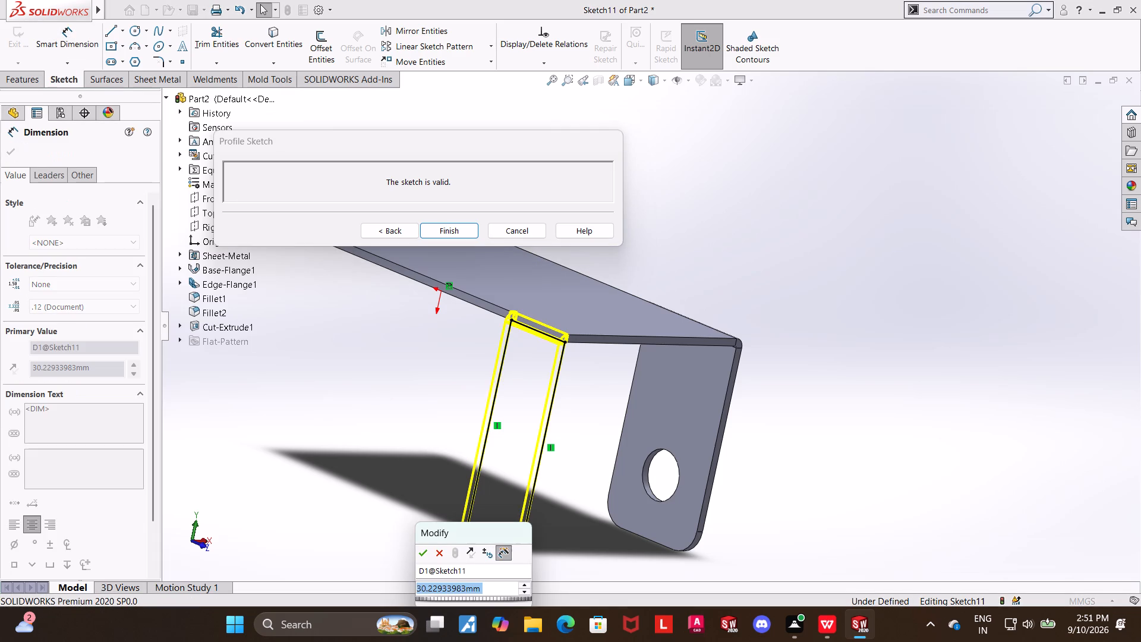
{"action": "type", "text": "50"}
{"action": "key", "text": "Return"}
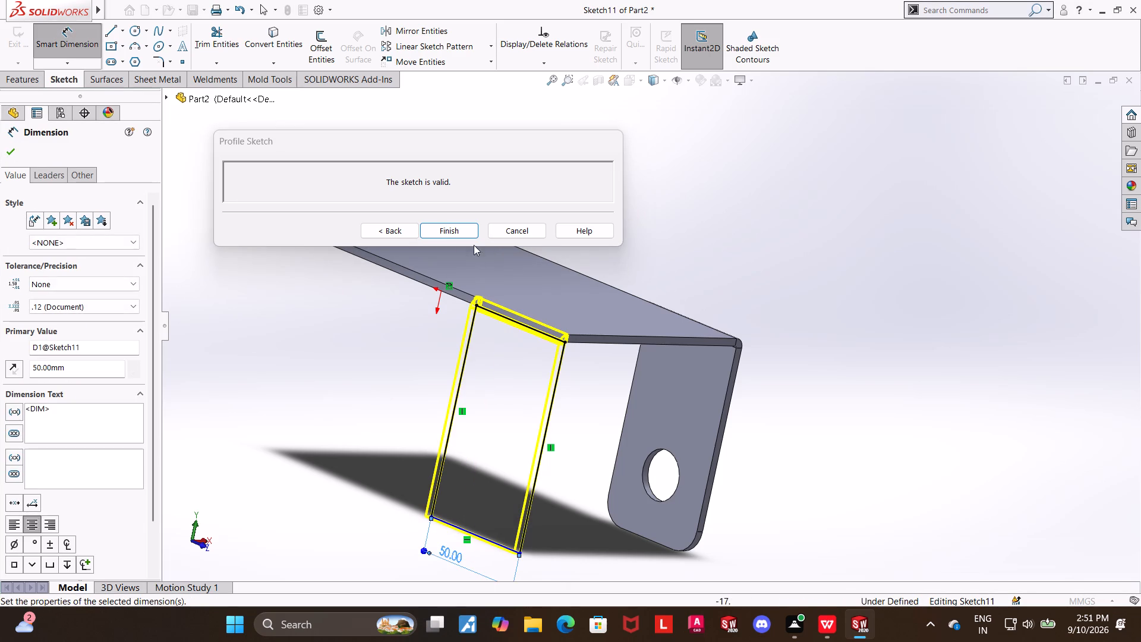
{"action": "left_click", "coordinate": [445, 230]}
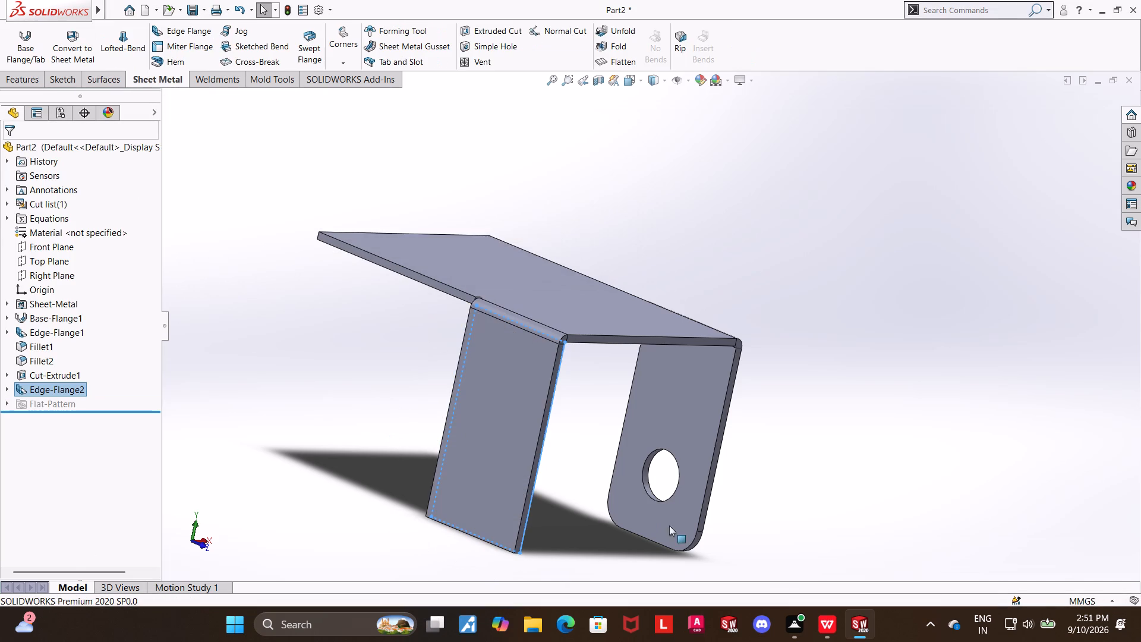
Fillet the two lower corner edges of the new flange with a 10 mm radius.
{"action": "middle_click_drag", "start_coordinate": [920, 411], "coordinate": [874, 413]}
{"action": "left_click", "coordinate": [867, 425]}
{"action": "middle_click_drag", "start_coordinate": [749, 394], "coordinate": [733, 355]}
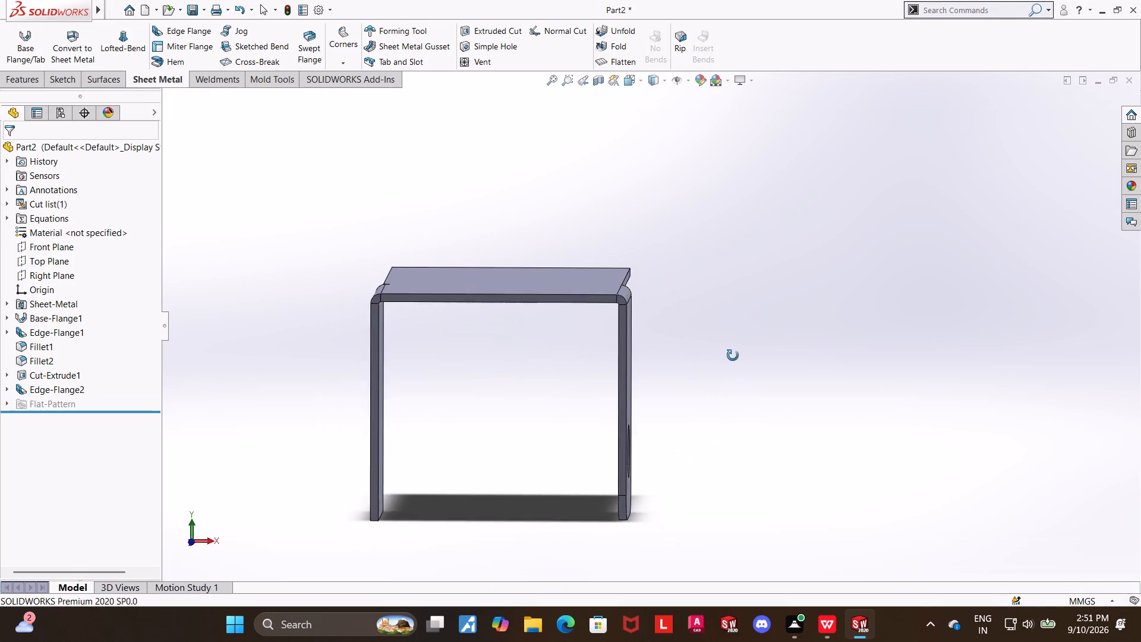
{"action": "middle_click_drag", "start_coordinate": [733, 355], "coordinate": [734, 355]}
{"action": "middle_click_drag", "start_coordinate": [735, 354], "coordinate": [890, 341]}
{"action": "scroll", "coordinate": [865, 365], "scroll_direction": "up", "scroll_amount": 1}
{"action": "middle_click_drag", "start_coordinate": [864, 365], "coordinate": [879, 306]}
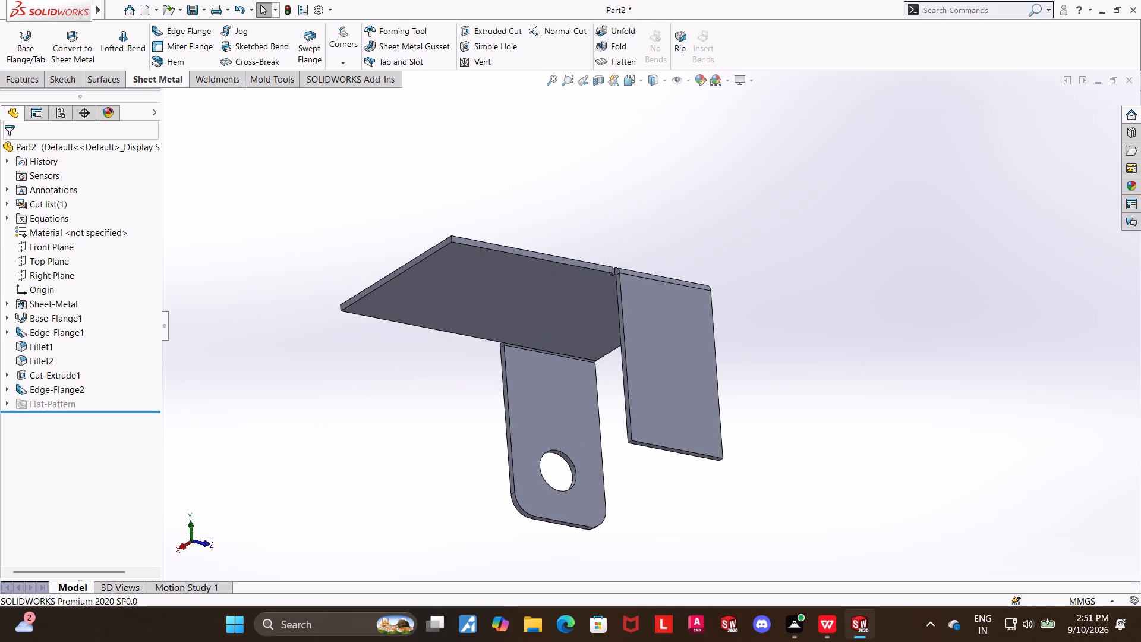
{"action": "left_click", "coordinate": [30, 74]}
{"action": "left_click", "coordinate": [405, 34]}
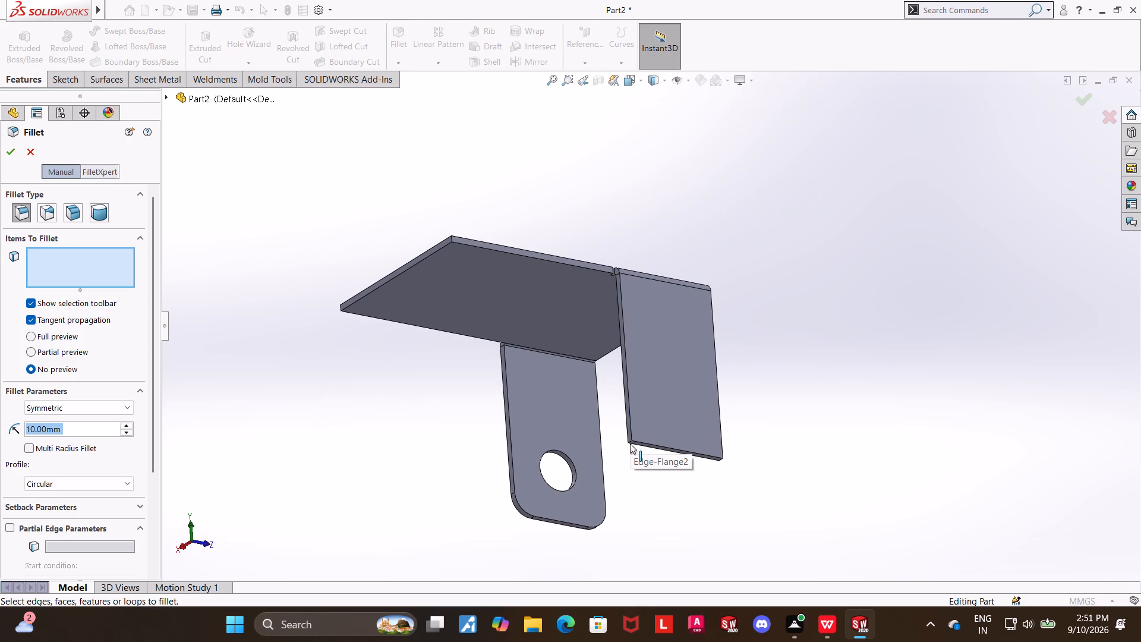
{"action": "scroll", "coordinate": [630, 443], "scroll_direction": "down", "scroll_amount": 5}
{"action": "left_click", "coordinate": [636, 398]}
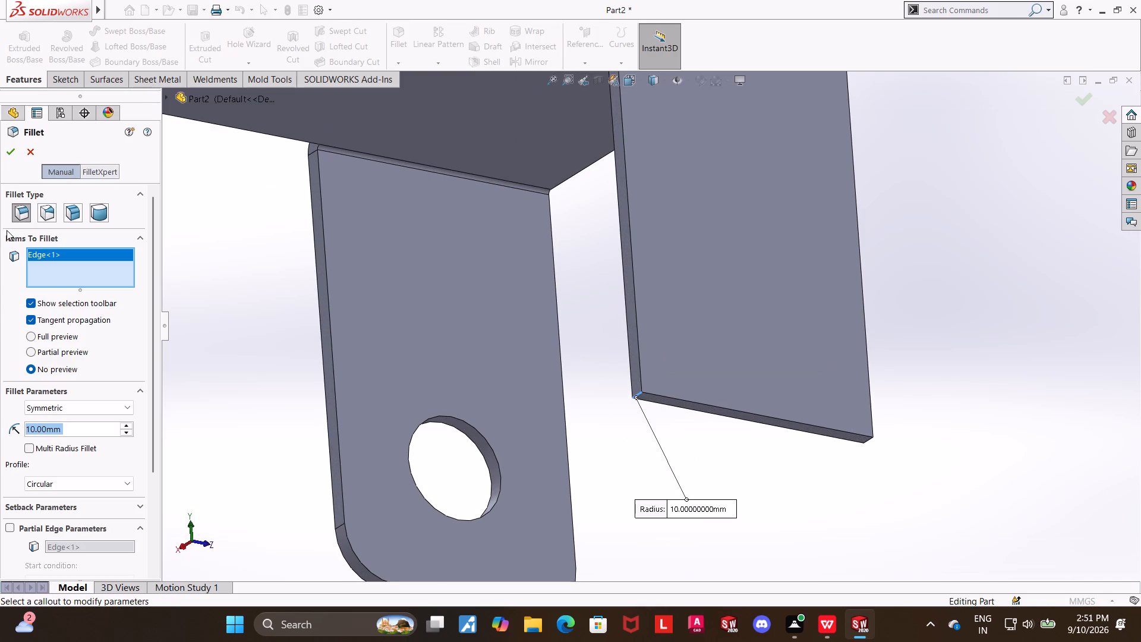
{"action": "middle_click_drag", "start_coordinate": [940, 403], "coordinate": [788, 325]}
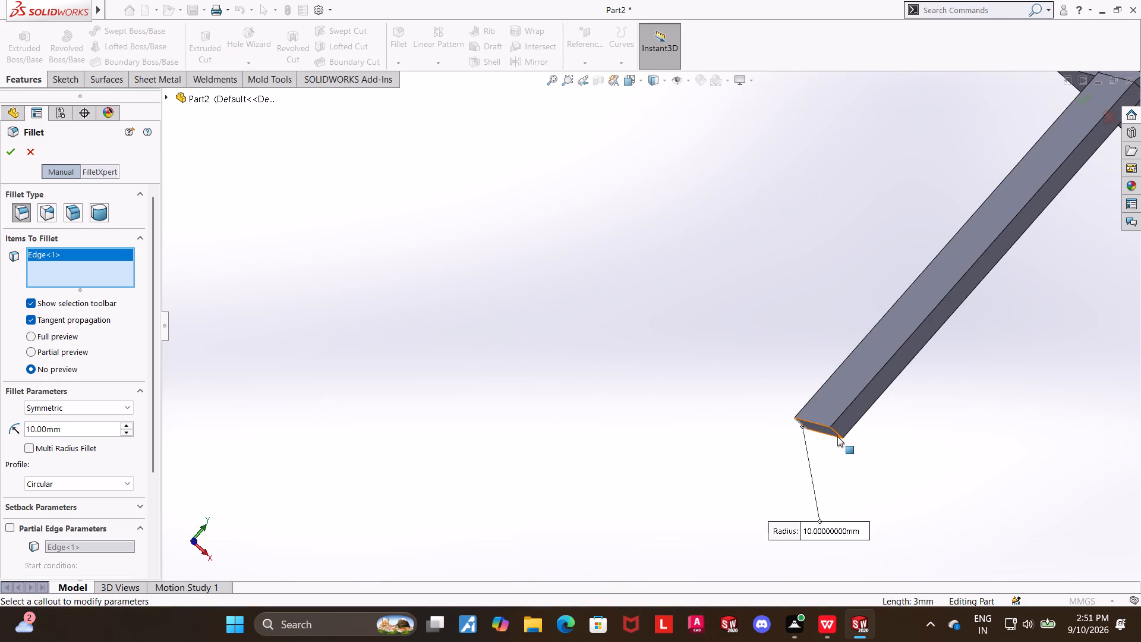
{"action": "left_click", "coordinate": [837, 433]}
{"action": "left_click", "coordinate": [6, 148]}
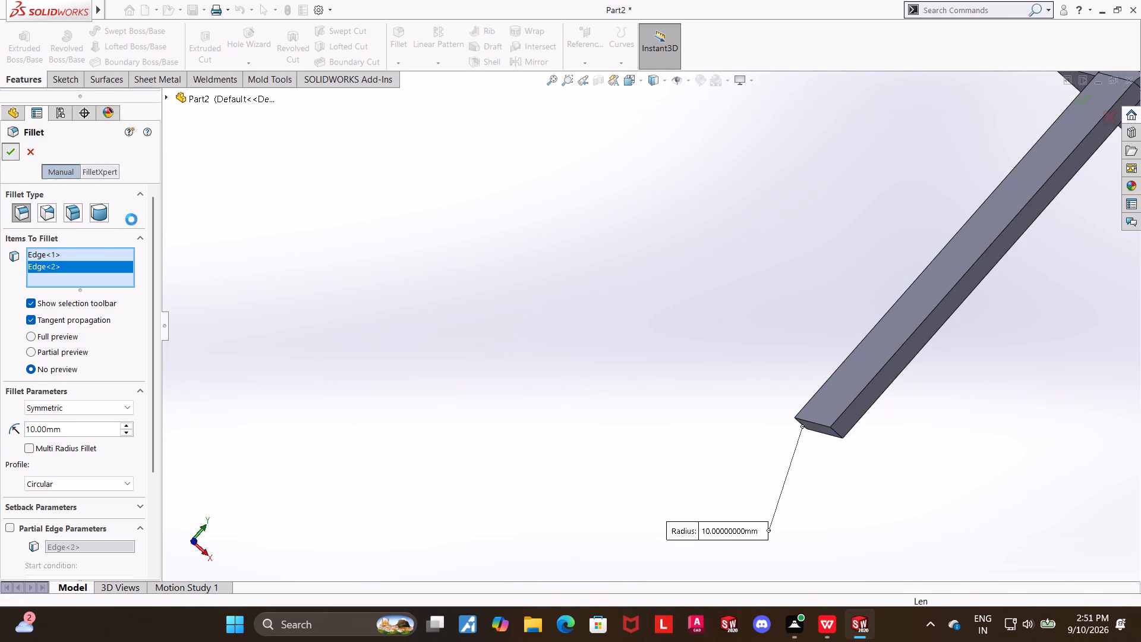
Edit Cut-Extrude1 so that the flange hole's end condition is Through All.
{"action": "scroll", "coordinate": [641, 301], "scroll_direction": "up", "scroll_amount": 5}
{"action": "middle_click_drag", "start_coordinate": [610, 307], "coordinate": [696, 357]}
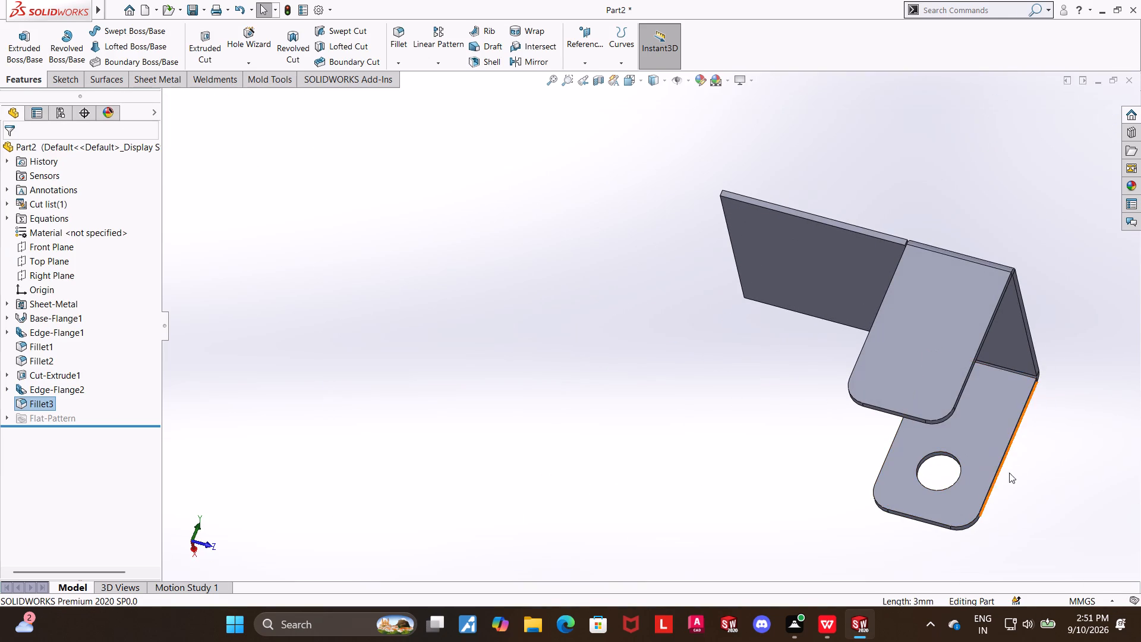
{"action": "middle_click_drag", "start_coordinate": [1017, 457], "coordinate": [857, 418]}
{"action": "scroll", "coordinate": [856, 417], "scroll_direction": "up", "scroll_amount": 1}
{"action": "scroll", "coordinate": [803, 367], "scroll_direction": "down", "scroll_amount": 1}
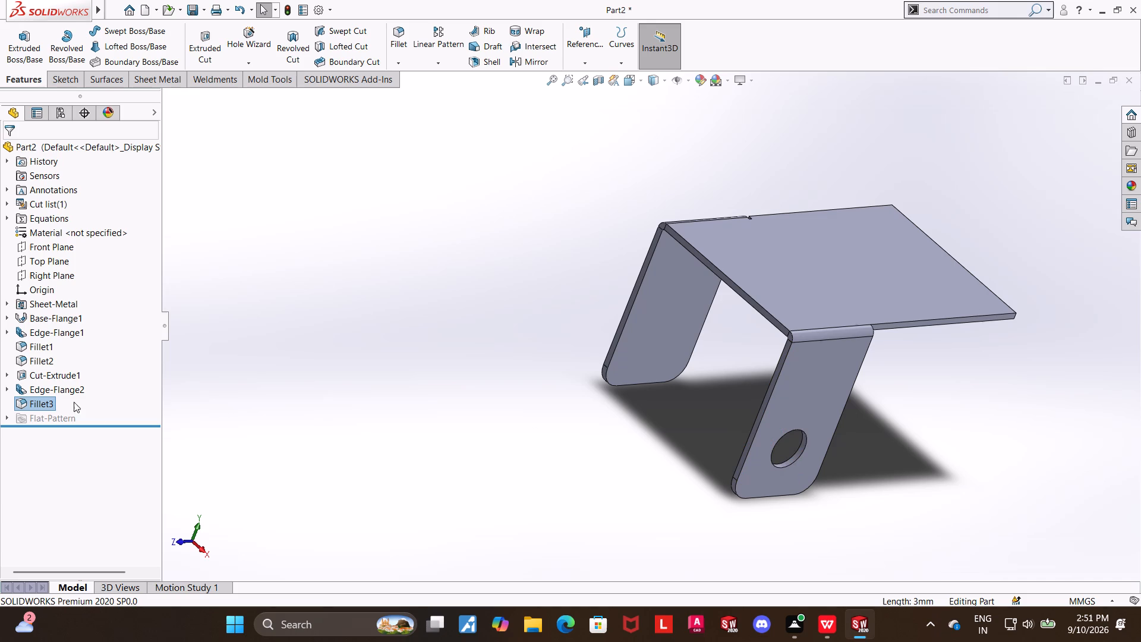
{"action": "right_click", "coordinate": [27, 375]}
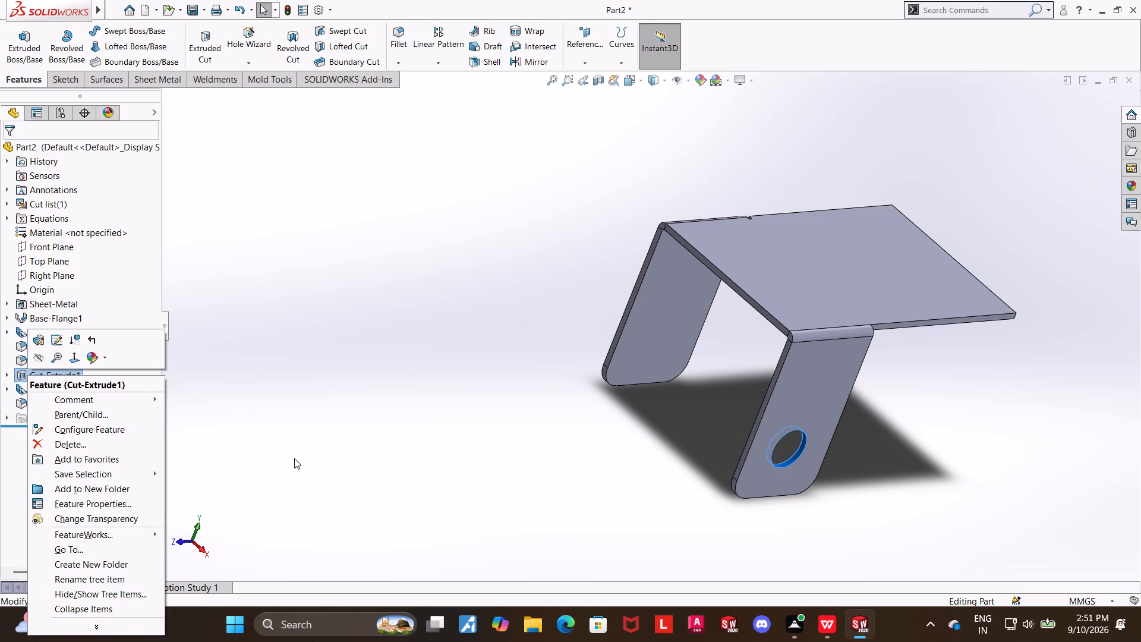
{"action": "left_click", "coordinate": [294, 458]}
{"action": "right_click", "coordinate": [45, 371]}
{"action": "left_click", "coordinate": [57, 336]}
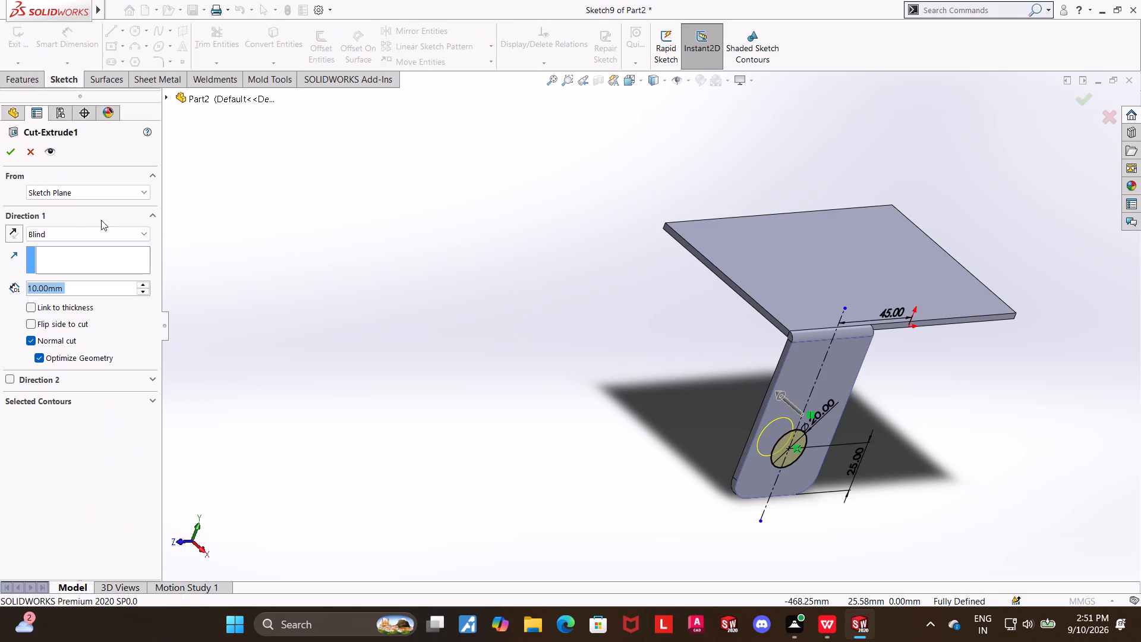
{"action": "left_click", "coordinate": [84, 231]}
{"action": "left_click", "coordinate": [60, 257]}
{"action": "middle_click_drag", "start_coordinate": [307, 299], "coordinate": [383, 300]}
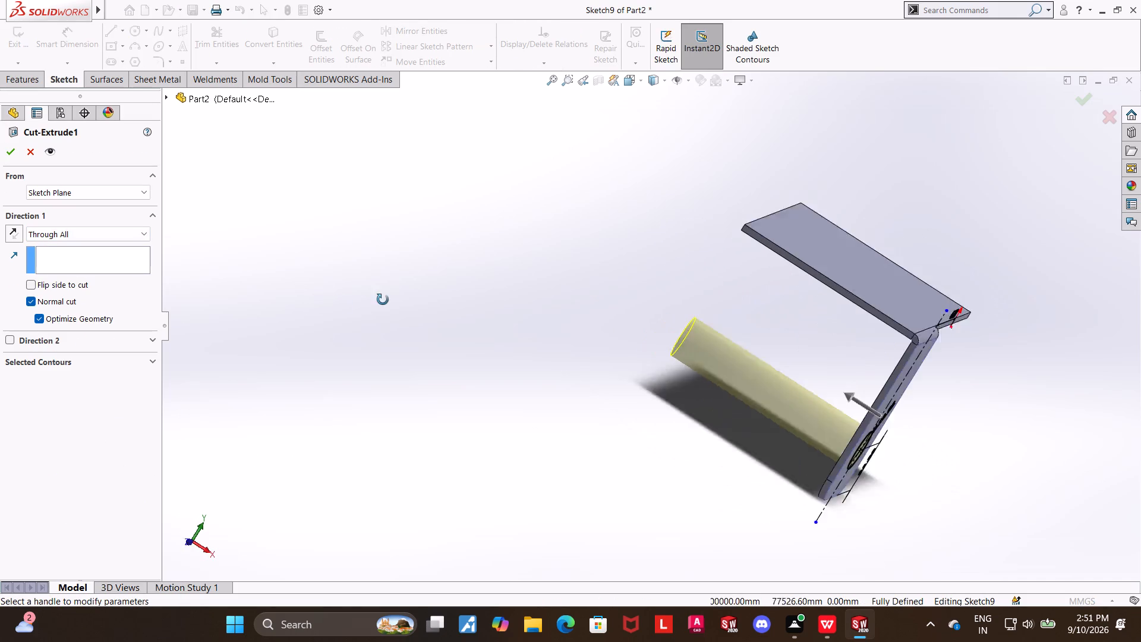
{"action": "middle_click_drag", "start_coordinate": [383, 300], "coordinate": [384, 300]}
{"action": "left_click", "coordinate": [2, 155]}
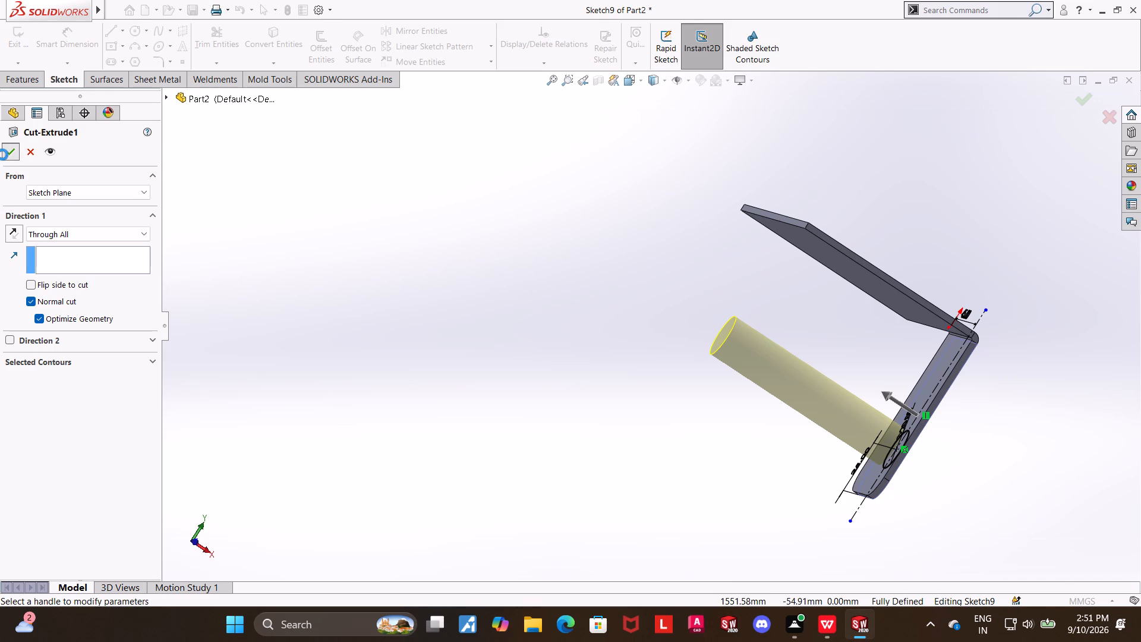
Open a sketch on the outer face of the second flange, the one without a hole, and face it straight on.
{"action": "middle_click_drag", "start_coordinate": [601, 370], "coordinate": [579, 364]}
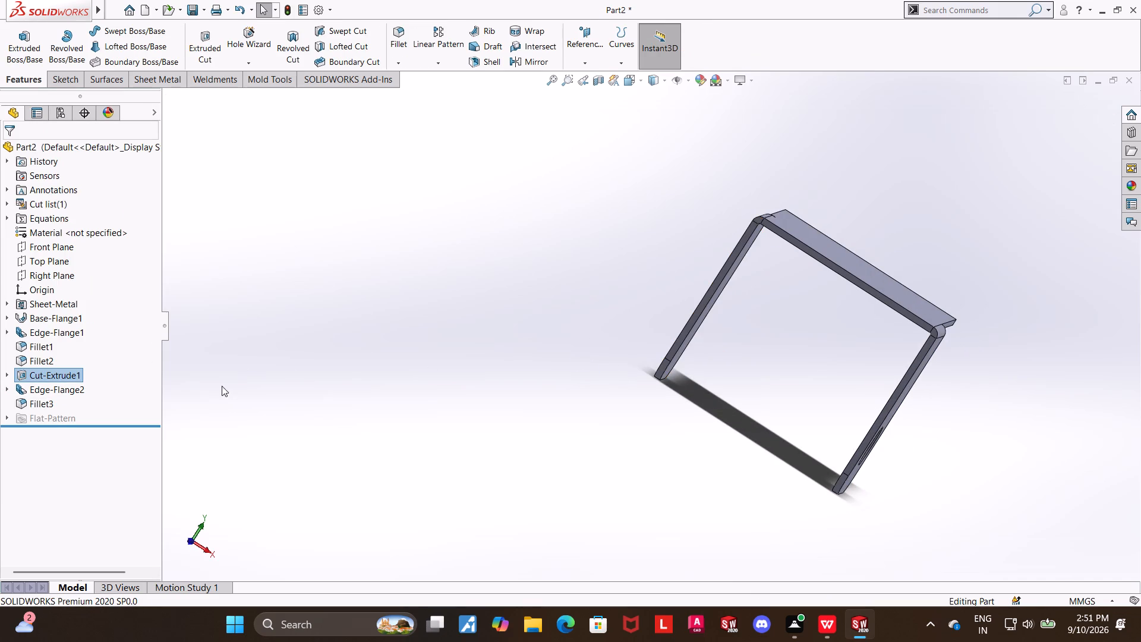
{"action": "left_click", "coordinate": [387, 325]}
{"action": "middle_click_drag", "start_coordinate": [408, 320], "coordinate": [385, 338]}
{"action": "middle_click_drag", "start_coordinate": [406, 338], "coordinate": [563, 383]}
{"action": "scroll", "coordinate": [1055, 383], "scroll_direction": "up", "scroll_amount": 3}
{"action": "middle_click_drag", "start_coordinate": [931, 347], "coordinate": [890, 429]}
{"action": "left_click", "coordinate": [764, 354]}
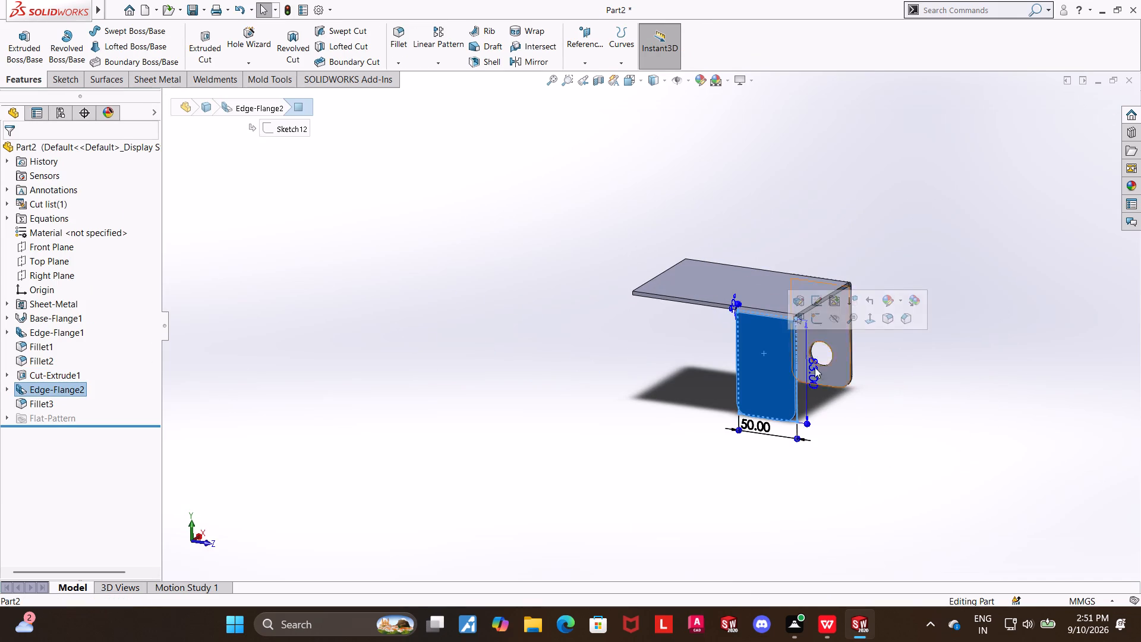
{"action": "left_click", "coordinate": [819, 315]}
{"action": "left_click", "coordinate": [34, 436]}
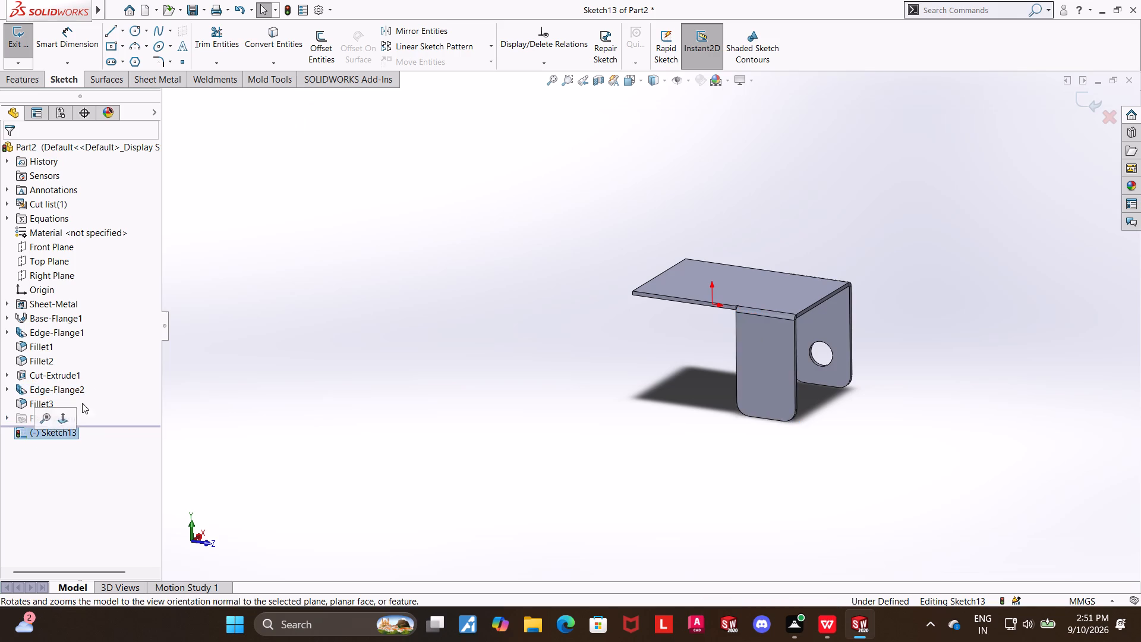
{"action": "left_click", "coordinate": [75, 436]}
{"action": "left_click", "coordinate": [102, 420]}
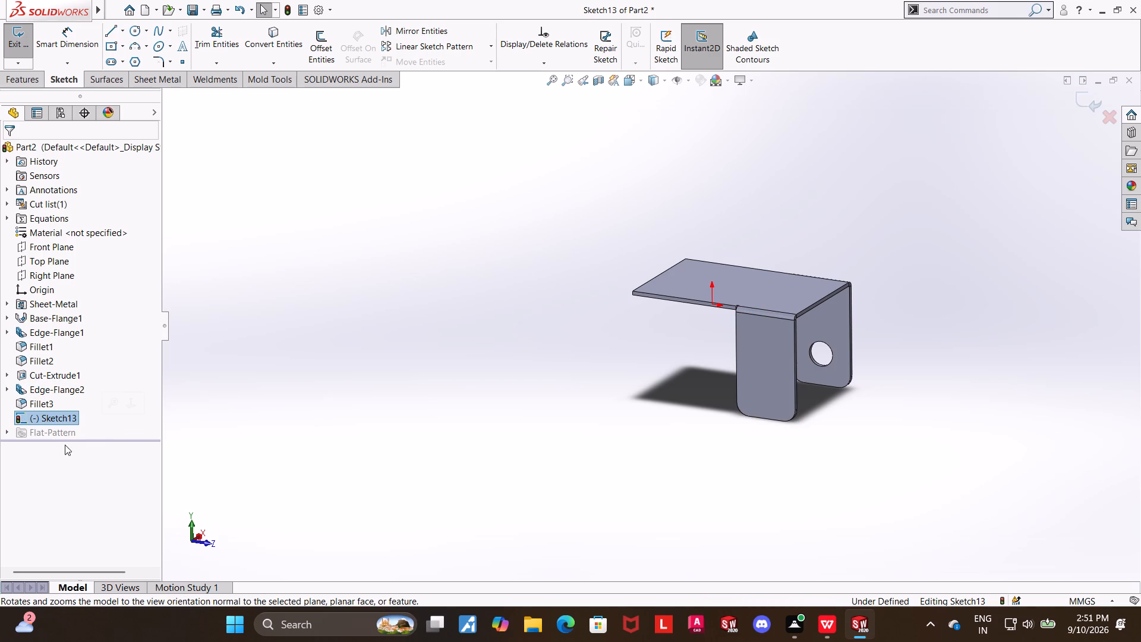
{"action": "left_click", "coordinate": [67, 421]}
{"action": "left_click", "coordinate": [103, 409]}
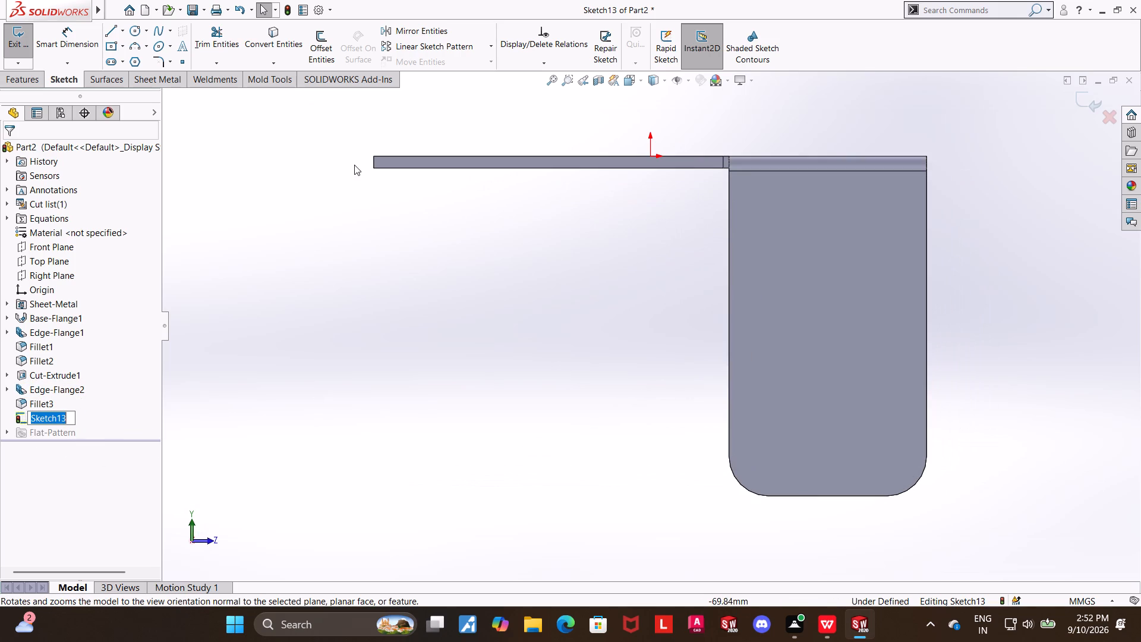
Convert the opposite flange's 20 mm hole edge into the sketch on the second flange and exit the sketch.
{"action": "left_click", "coordinate": [132, 33]}
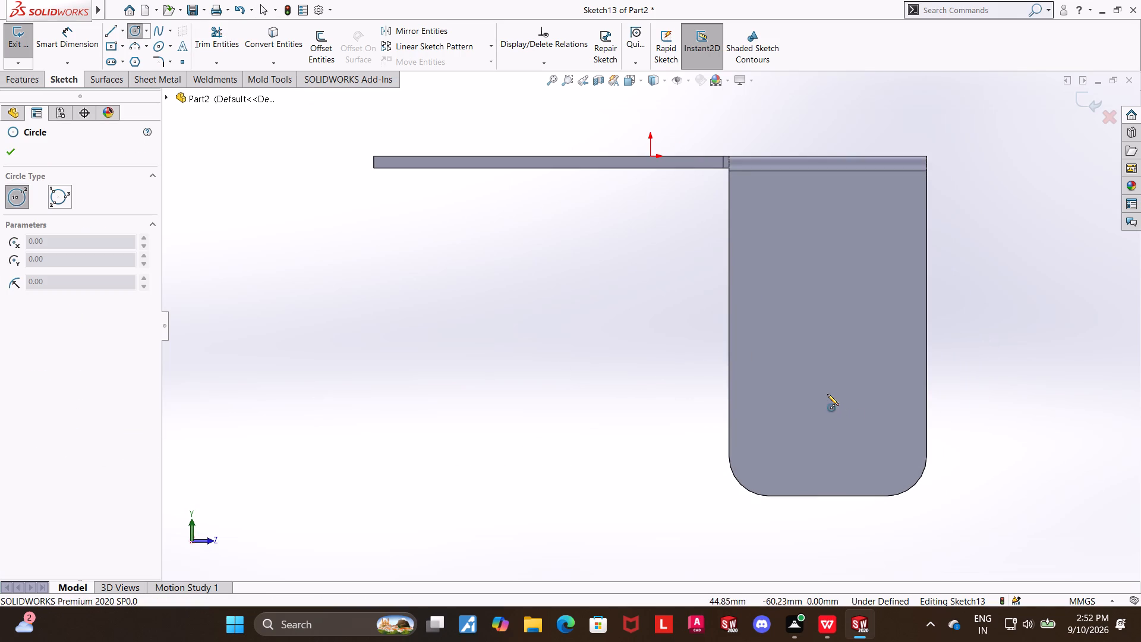
{"action": "key", "text": "Escape"}
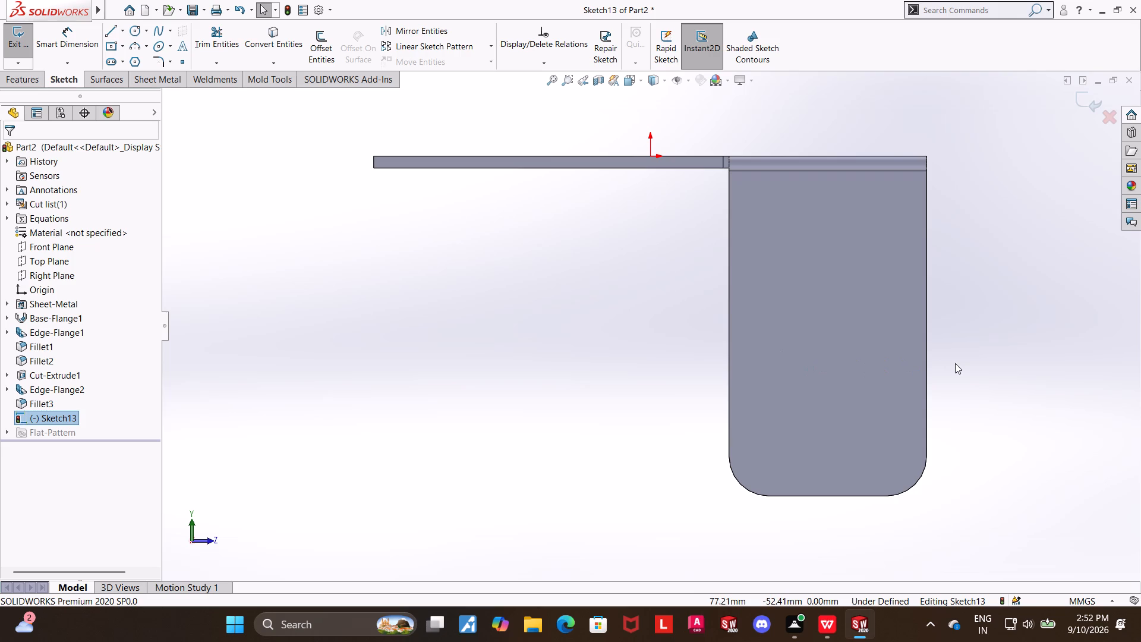
{"action": "middle_click_drag", "start_coordinate": [985, 370], "coordinate": [910, 367]}
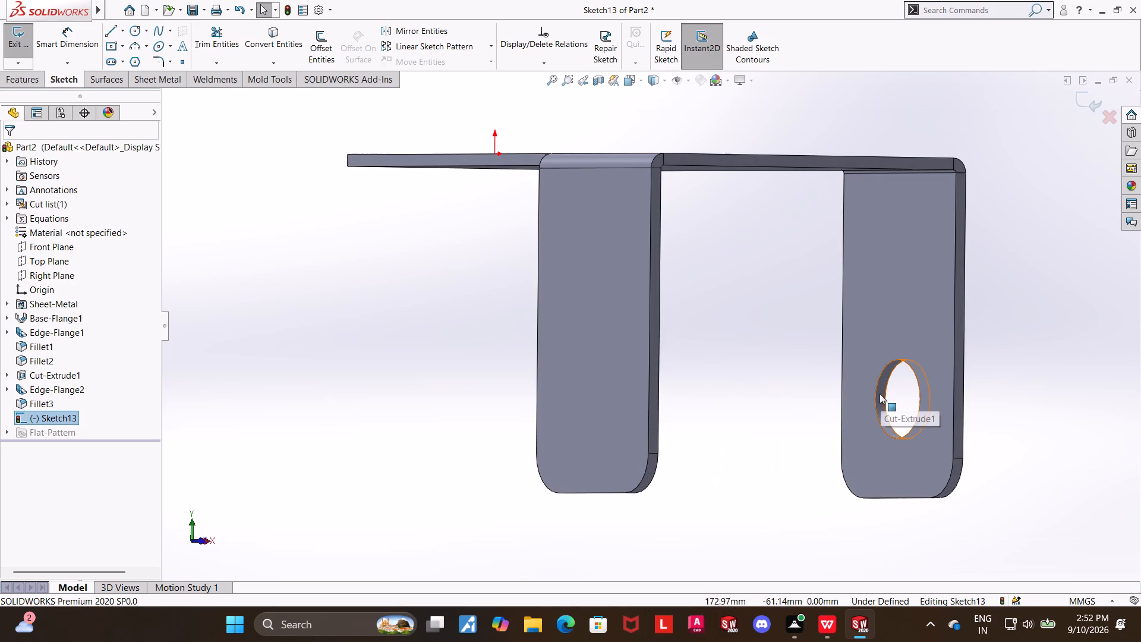
{"action": "left_click", "coordinate": [274, 40]}
{"action": "left_click", "coordinate": [876, 403]}
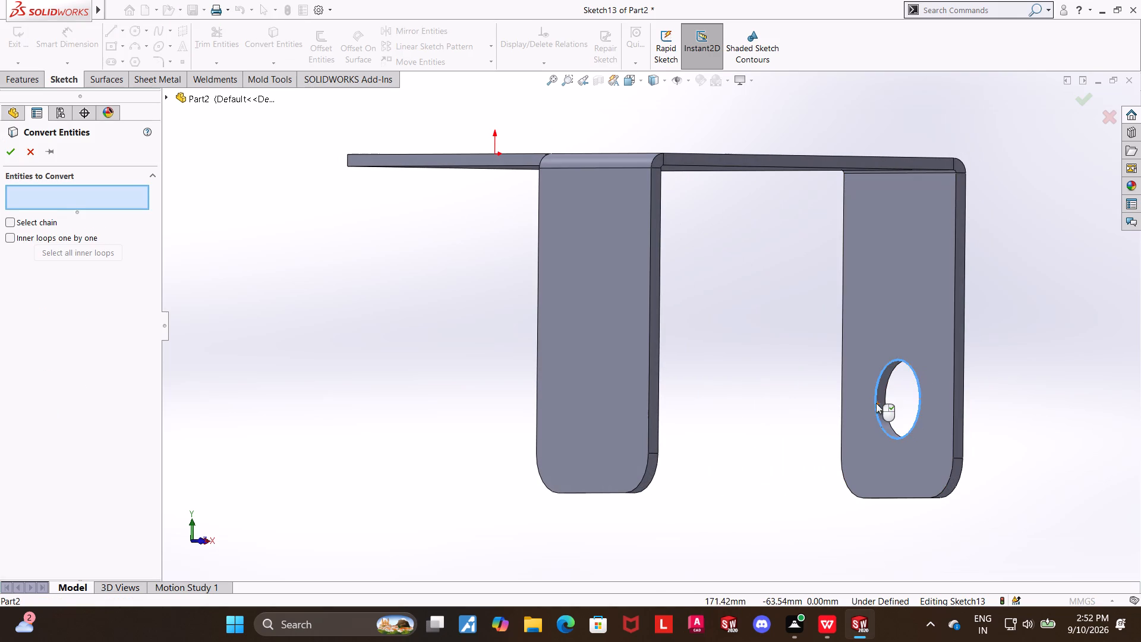
{"action": "left_click", "coordinate": [7, 158]}
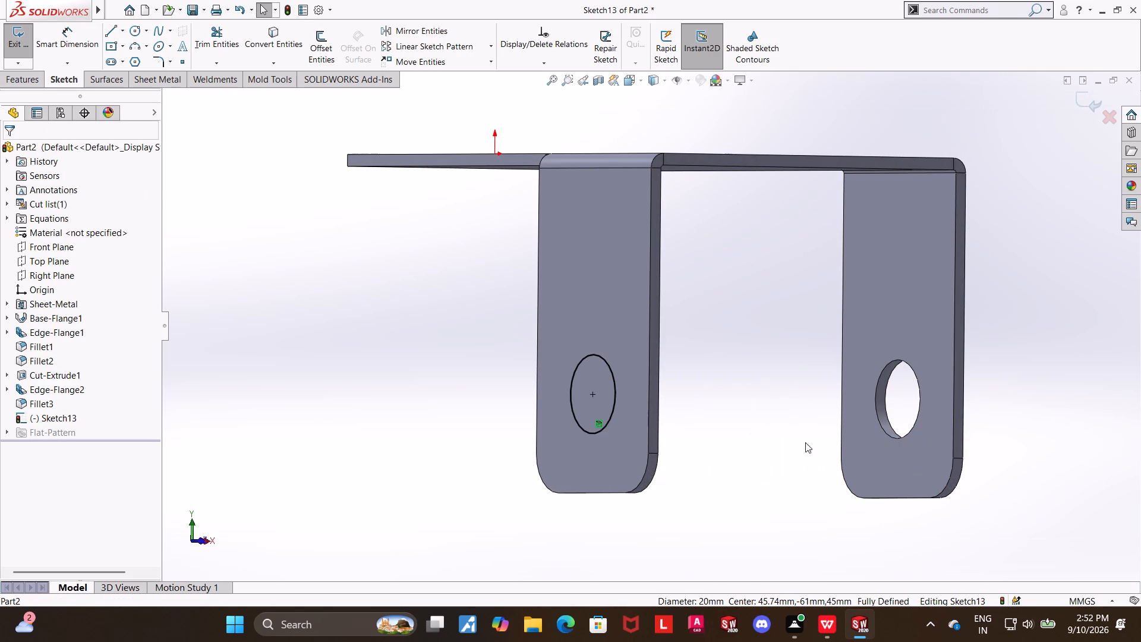
{"action": "middle_click_drag", "start_coordinate": [386, 306], "coordinate": [392, 306]}
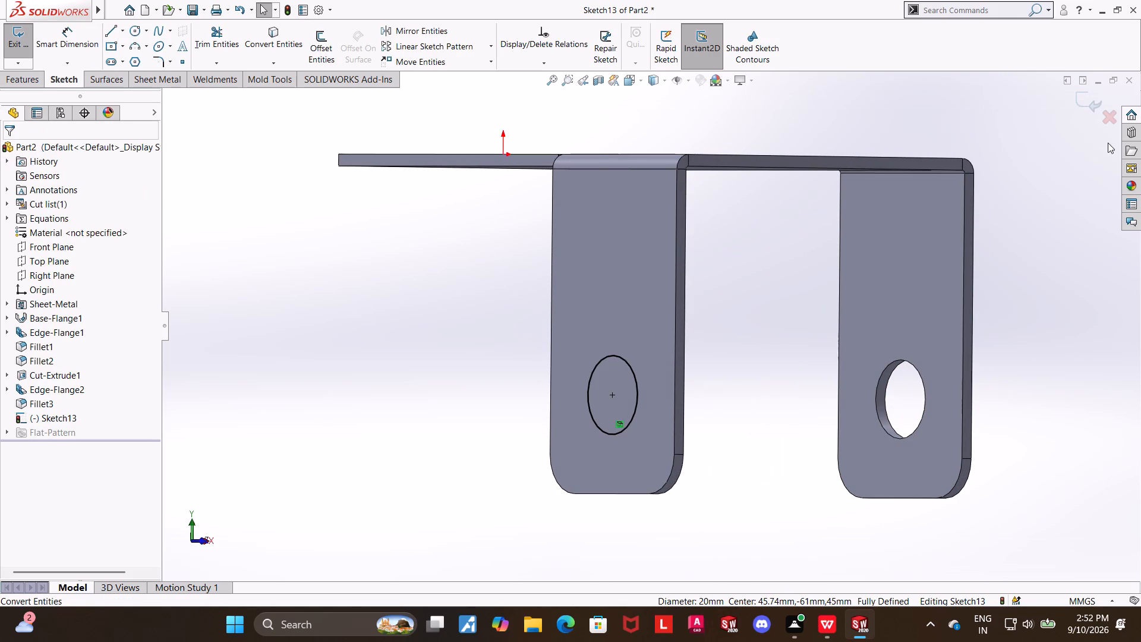
{"action": "left_click", "coordinate": [1083, 92]}
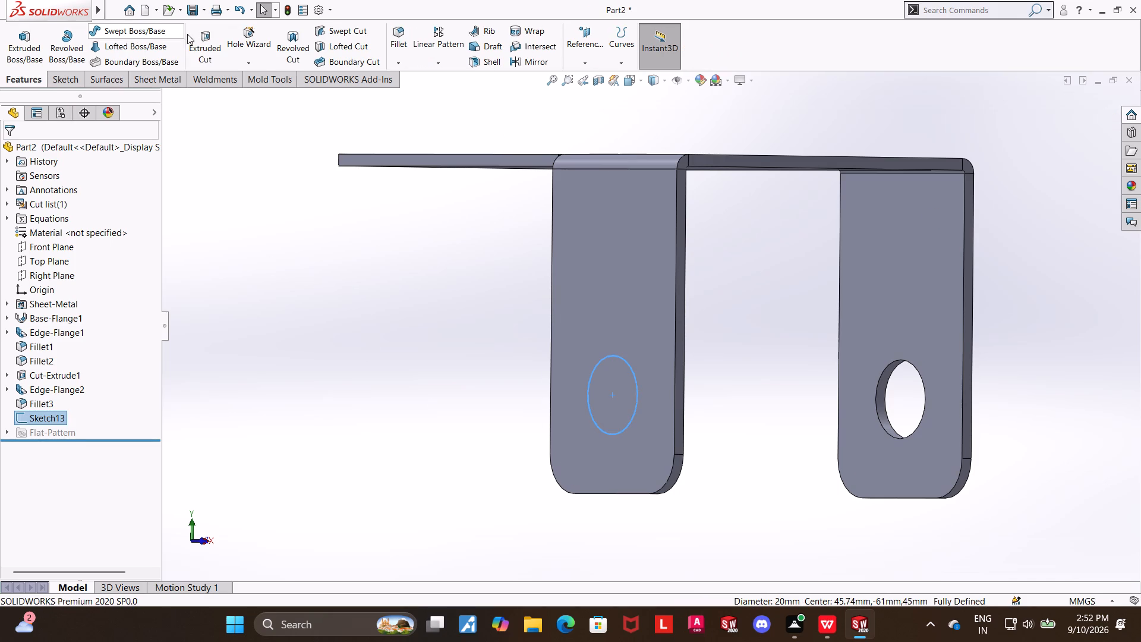
Cut the converted circle through the second flange with a Blind extruded cut, 10 mm deep, with Normal cut.
{"action": "left_click", "coordinate": [153, 79]}
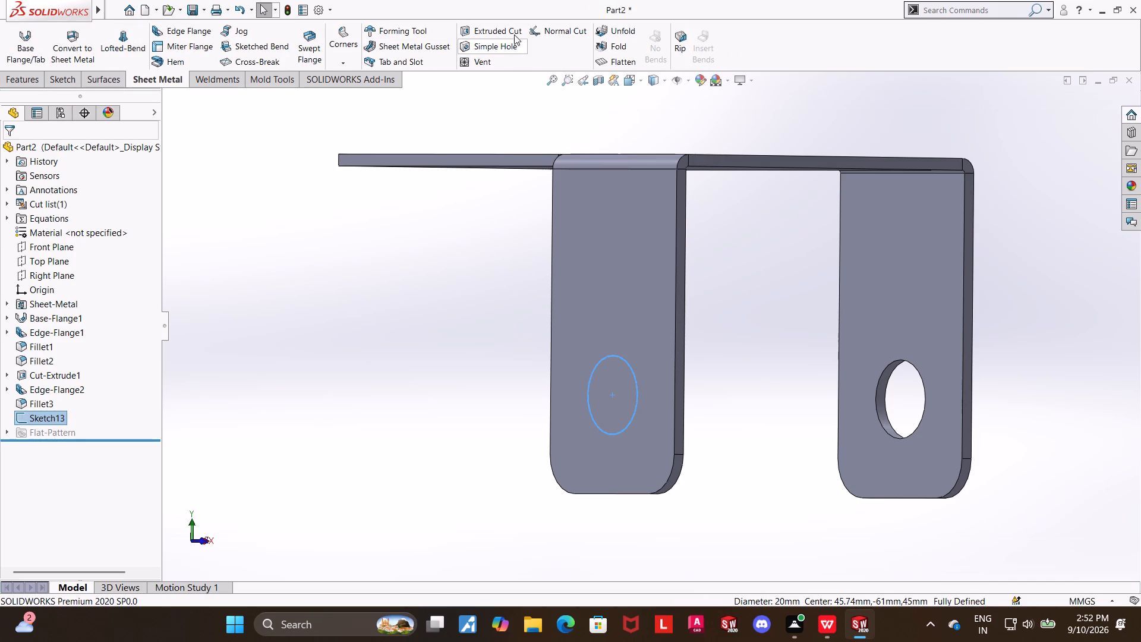
{"action": "left_click", "coordinate": [496, 38]}
{"action": "middle_click_drag", "start_coordinate": [329, 330], "coordinate": [291, 320]}
{"action": "middle_click_drag", "start_coordinate": [285, 320], "coordinate": [280, 319]}
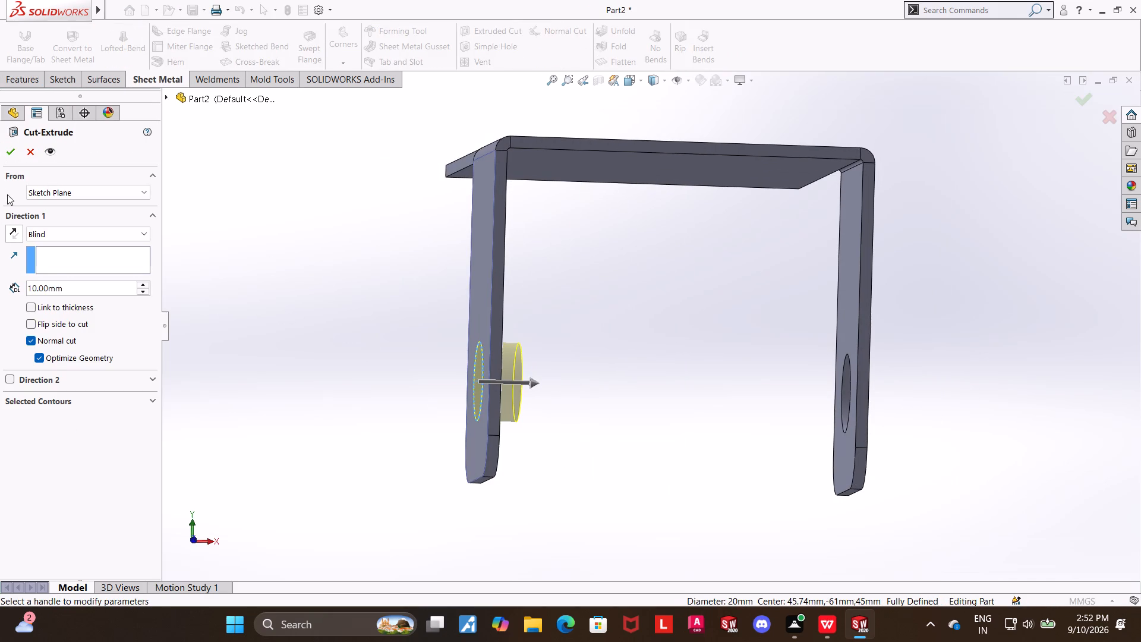
{"action": "left_click", "coordinate": [7, 155]}
Examine both holed flanges and their bends along the base plate from all sides.
{"action": "left_click", "coordinate": [269, 356]}
{"action": "middle_click_drag", "start_coordinate": [274, 345], "coordinate": [328, 388]}
{"action": "scroll", "coordinate": [327, 389], "scroll_direction": "up", "scroll_amount": 1}
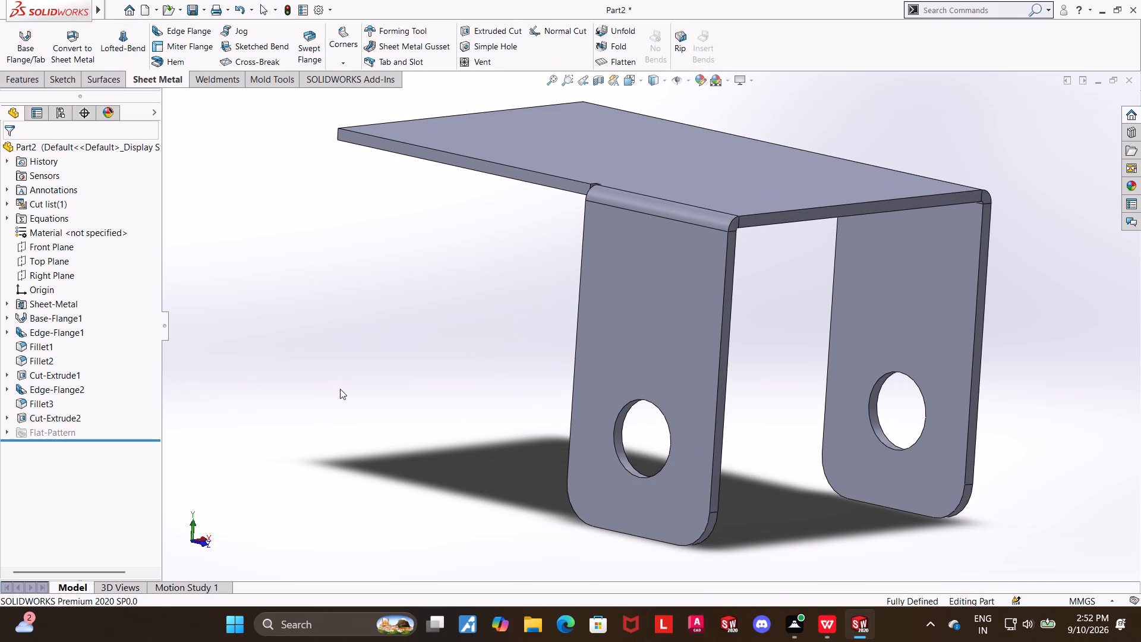
{"action": "middle_click_drag", "start_coordinate": [206, 310], "coordinate": [193, 312]}
{"action": "scroll", "coordinate": [193, 312], "scroll_direction": "down", "scroll_amount": 1}
{"action": "middle_click_drag", "start_coordinate": [892, 367], "coordinate": [699, 324]}
{"action": "middle_click_drag", "start_coordinate": [673, 342], "coordinate": [620, 487]}
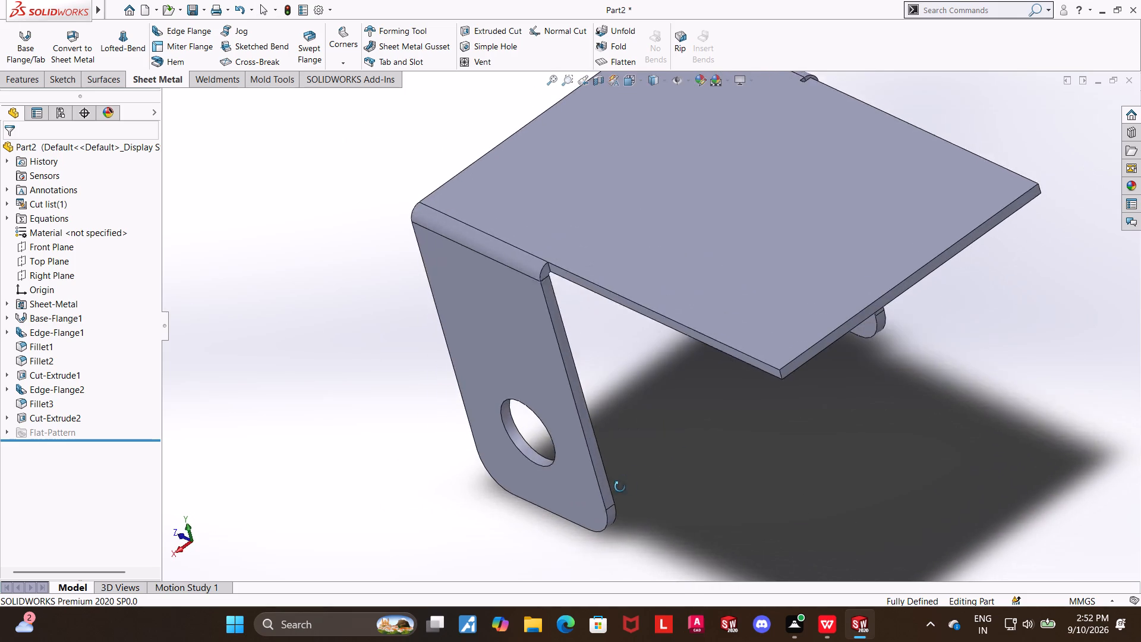
{"action": "middle_click_drag", "start_coordinate": [620, 487], "coordinate": [616, 498]}
{"action": "middle_click_drag", "start_coordinate": [543, 360], "coordinate": [875, 334]}
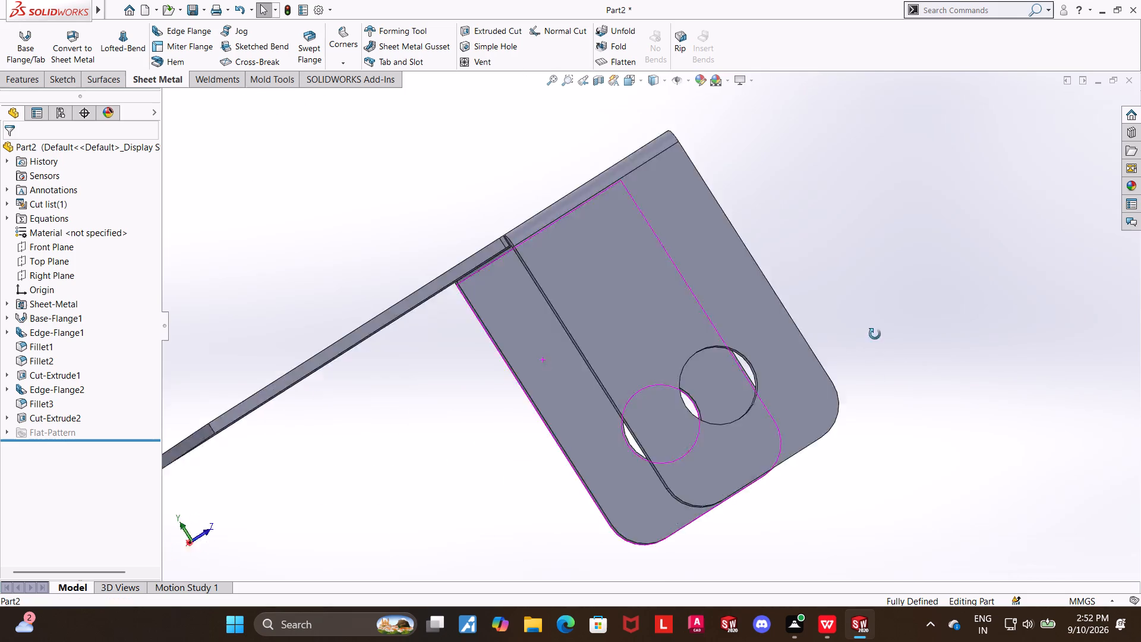
{"action": "middle_click_drag", "start_coordinate": [875, 334], "coordinate": [721, 499]}
{"action": "scroll", "coordinate": [722, 499], "scroll_direction": "up", "scroll_amount": 5}
{"action": "middle_click_drag", "start_coordinate": [467, 380], "coordinate": [555, 464]}
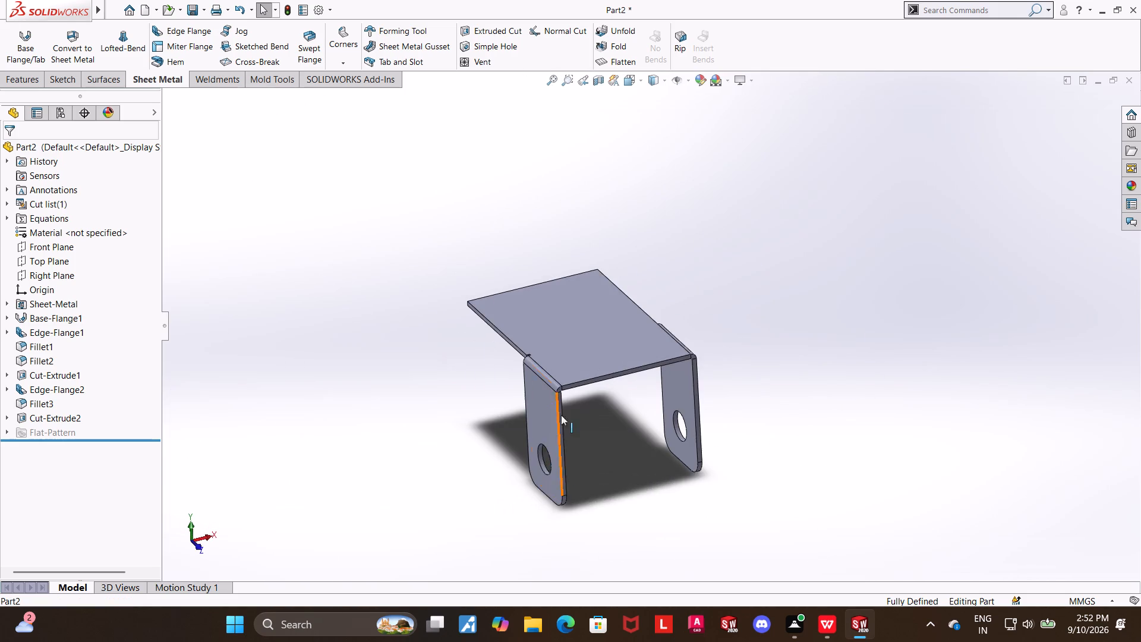
{"action": "scroll", "coordinate": [553, 369], "scroll_direction": "down", "scroll_amount": 4}
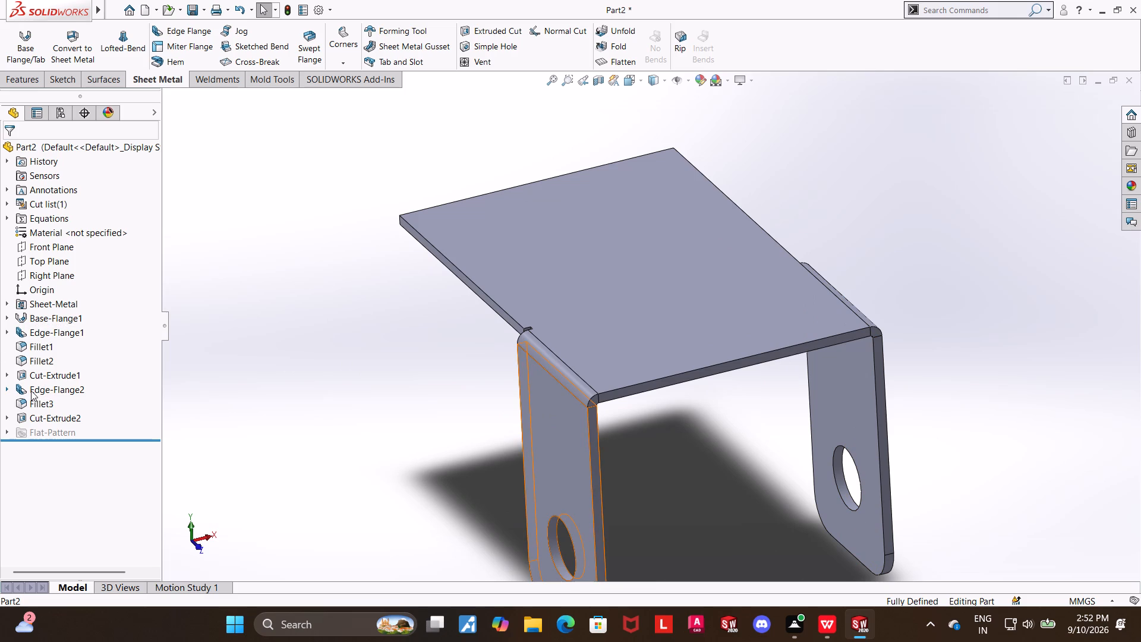
Edit Edge-Flange2 and change its flange position to Bend Outside.
{"action": "left_click", "coordinate": [31, 391]}
{"action": "right_click", "coordinate": [31, 391]}
{"action": "left_click", "coordinate": [43, 349]}
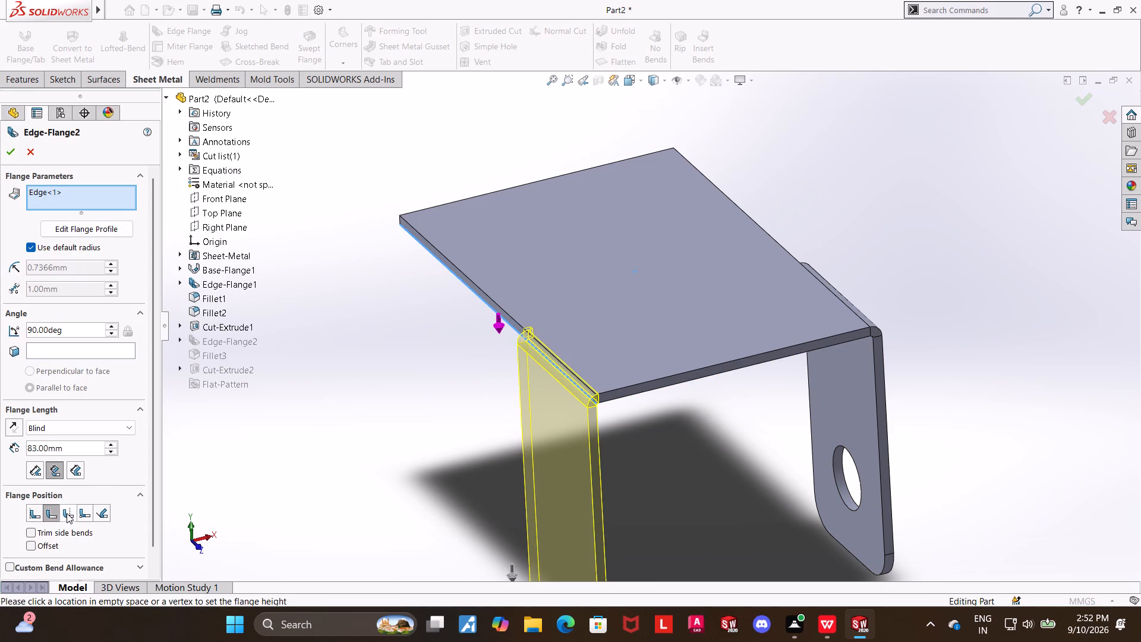
{"action": "left_click", "coordinate": [67, 513]}
{"action": "left_click", "coordinate": [9, 158]}
{"action": "left_click", "coordinate": [323, 328]}
{"action": "middle_click_drag", "start_coordinate": [302, 323], "coordinate": [229, 354]}
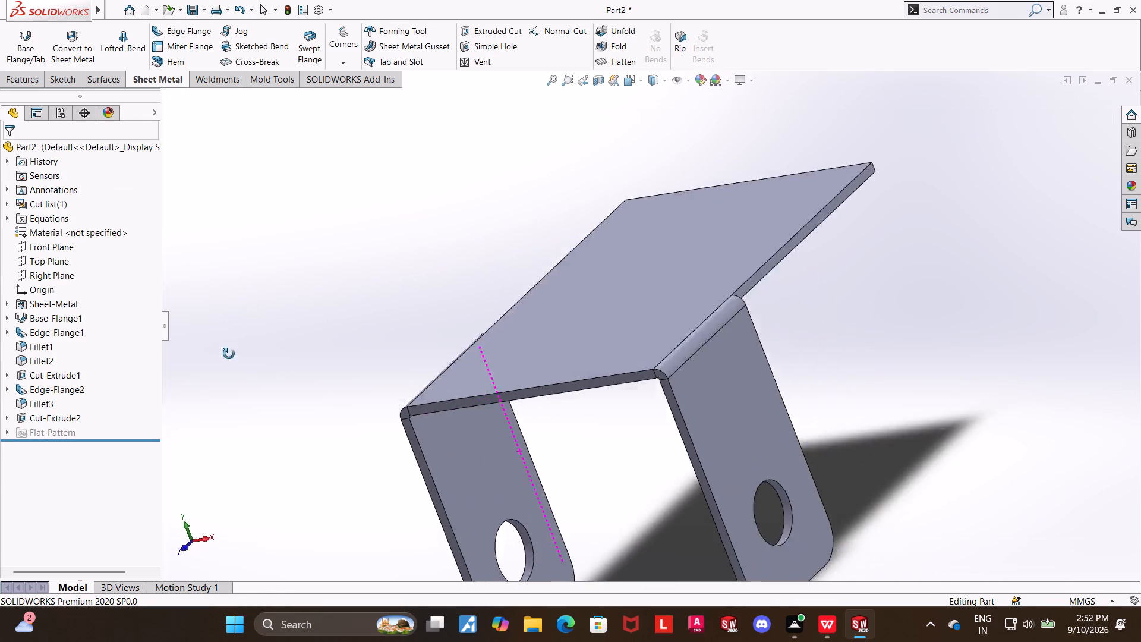
{"action": "middle_click_drag", "start_coordinate": [229, 354], "coordinate": [252, 381]}
{"action": "scroll", "coordinate": [251, 382], "scroll_direction": "up", "scroll_amount": 1}
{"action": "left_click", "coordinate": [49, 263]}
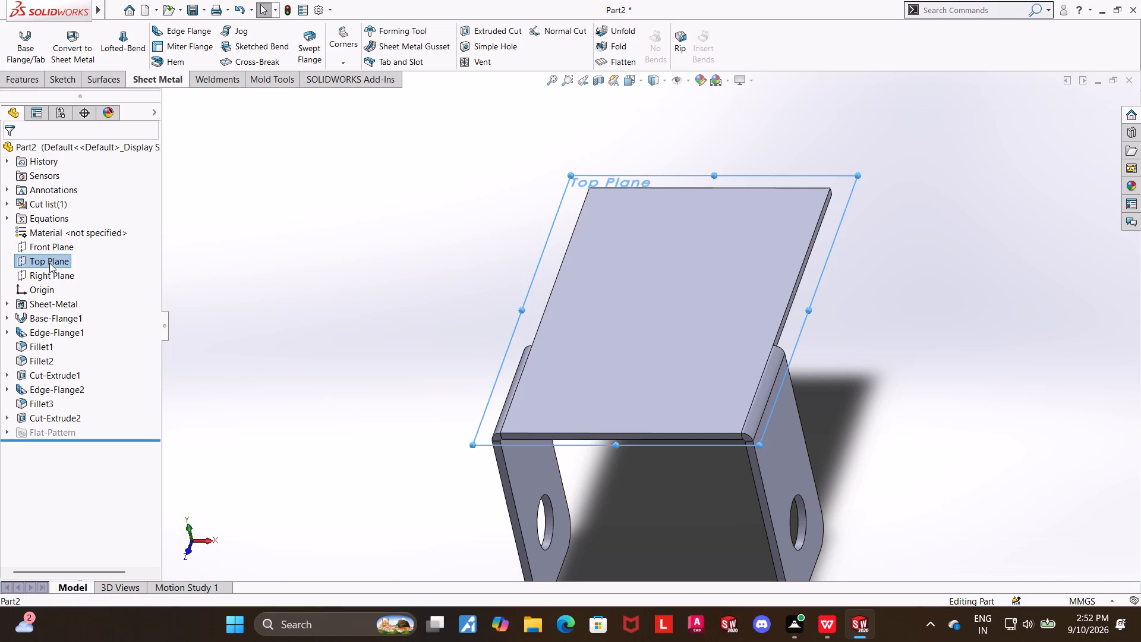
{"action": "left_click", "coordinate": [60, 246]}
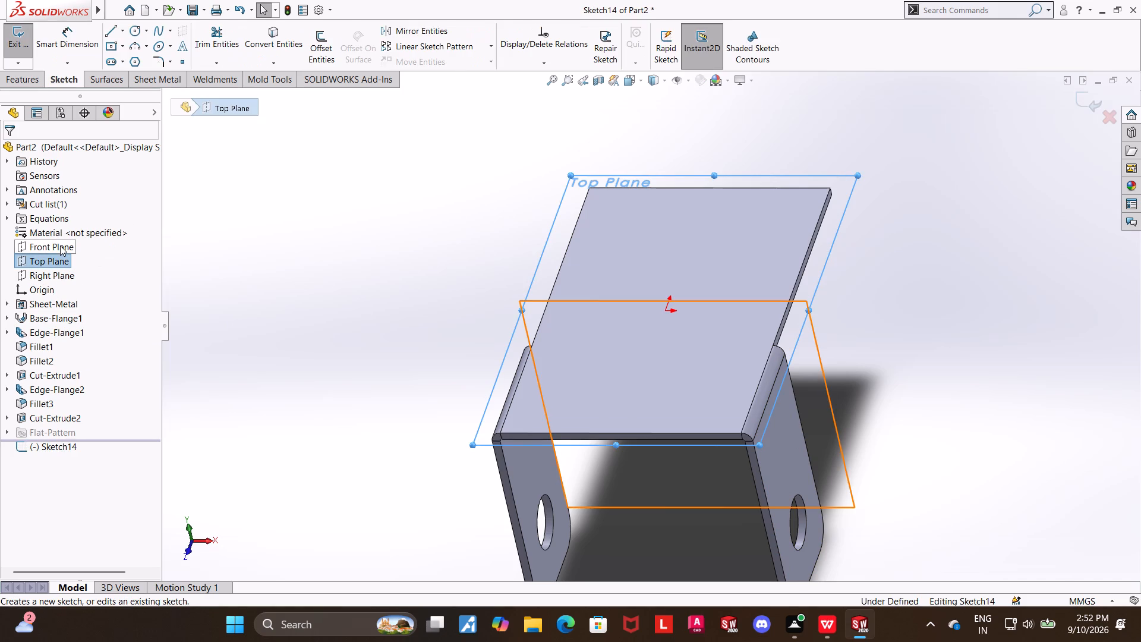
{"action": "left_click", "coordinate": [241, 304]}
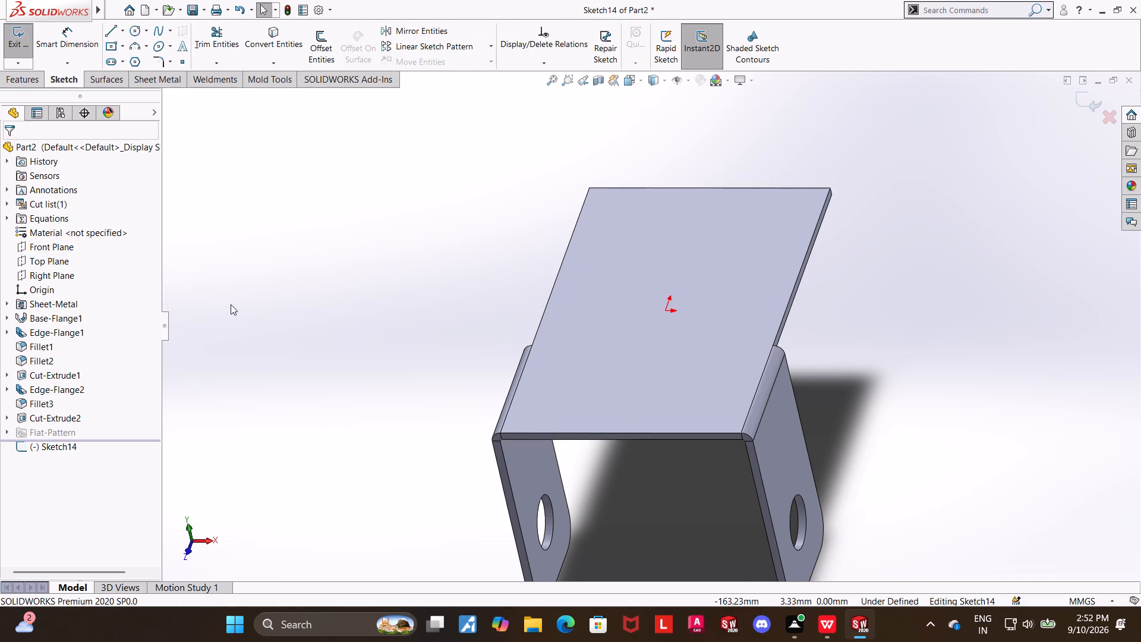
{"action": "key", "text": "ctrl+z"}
Set up a 90° edge flange about 49.74 mm long, pointing up from the plate's free 90 mm edge stretch beside the first flange.
{"action": "left_click", "coordinate": [41, 263]}
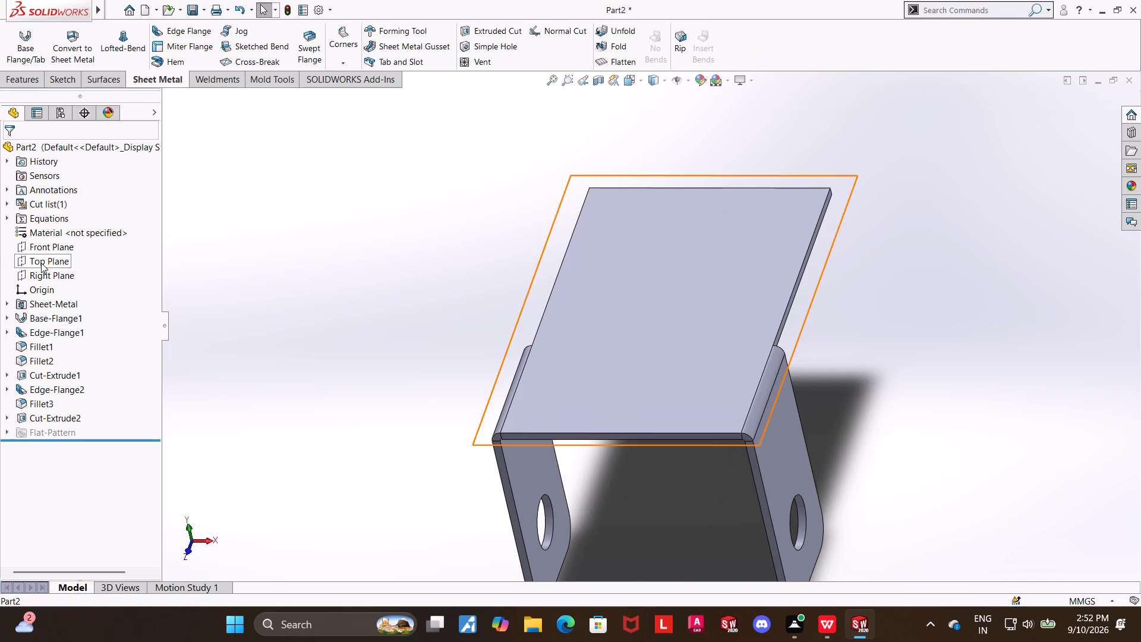
{"action": "left_click", "coordinate": [109, 244]}
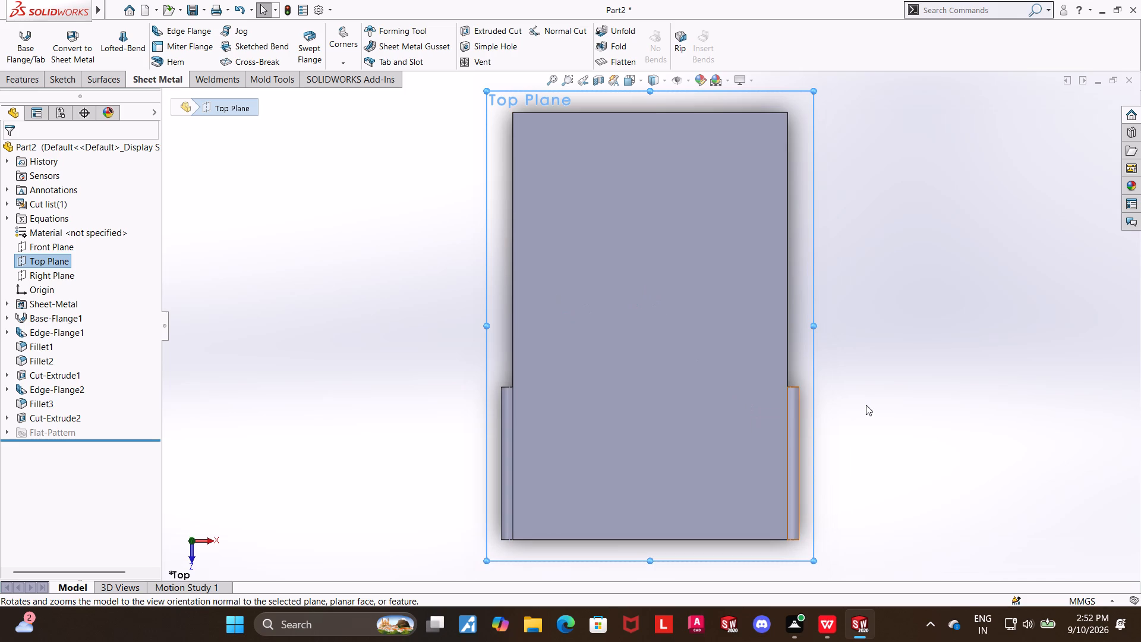
{"action": "left_click", "coordinate": [1047, 404]}
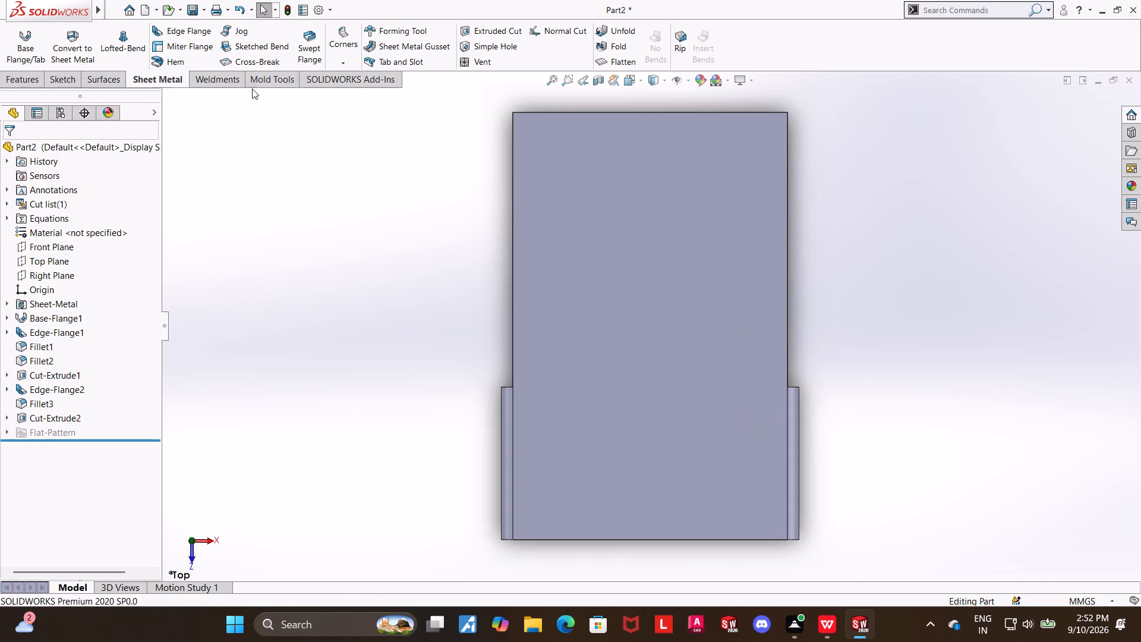
{"action": "scroll", "coordinate": [367, 256], "scroll_direction": "up", "scroll_amount": 1}
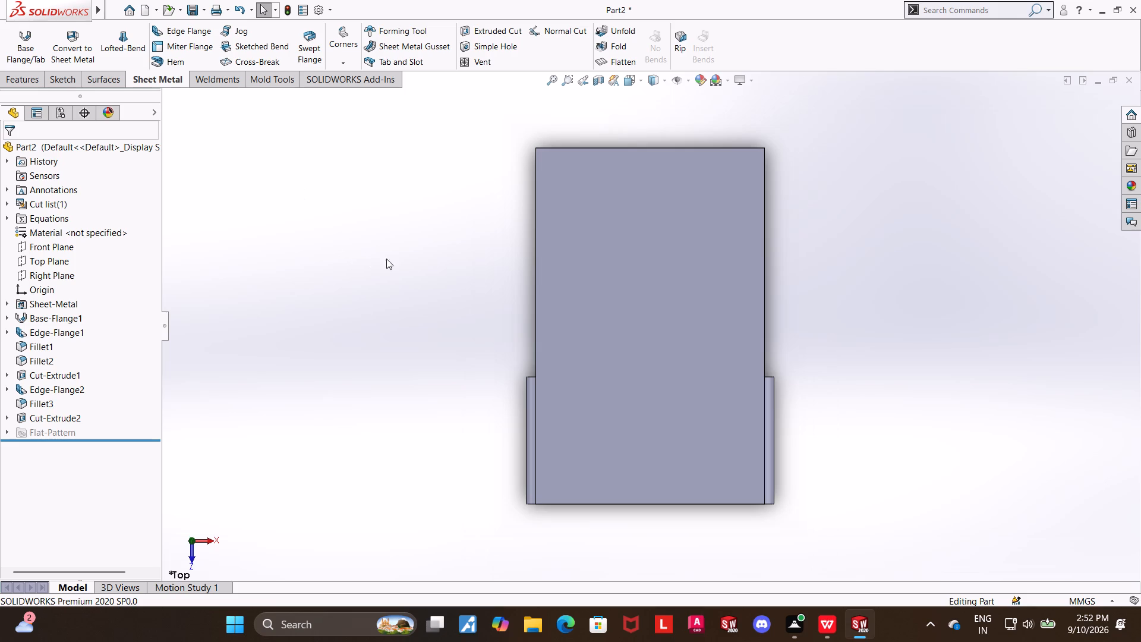
{"action": "middle_click_drag", "start_coordinate": [788, 204], "coordinate": [648, 442]}
{"action": "scroll", "coordinate": [648, 442], "scroll_direction": "up", "scroll_amount": 1}
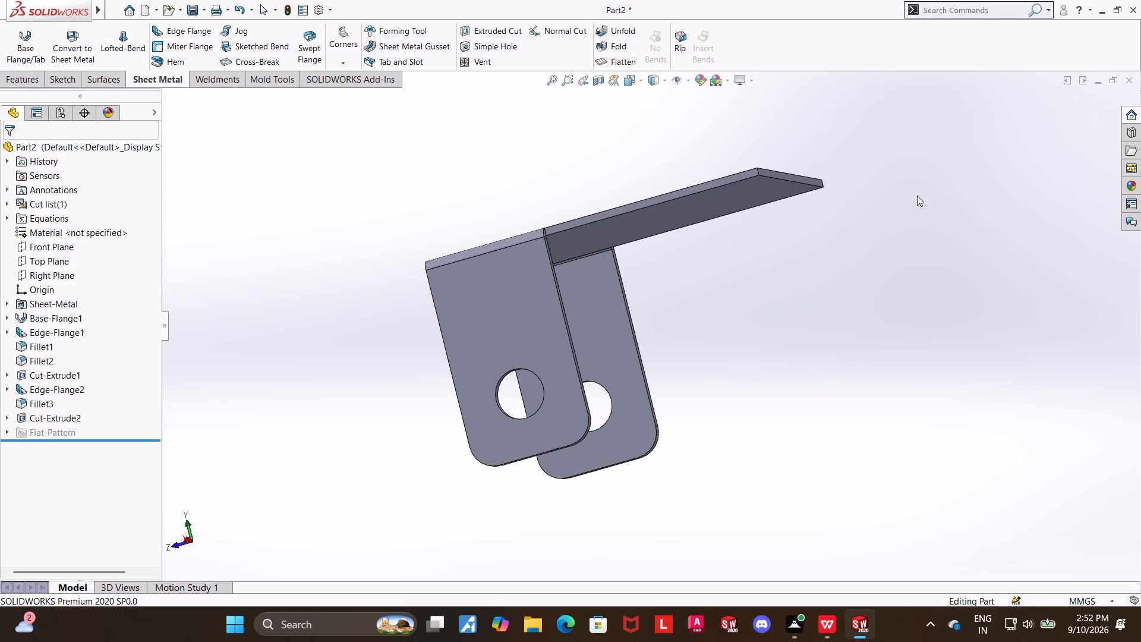
{"action": "middle_click_drag", "start_coordinate": [868, 201], "coordinate": [890, 301]}
{"action": "middle_click_drag", "start_coordinate": [827, 239], "coordinate": [871, 241]}
{"action": "scroll", "coordinate": [858, 232], "scroll_direction": "down", "scroll_amount": 4}
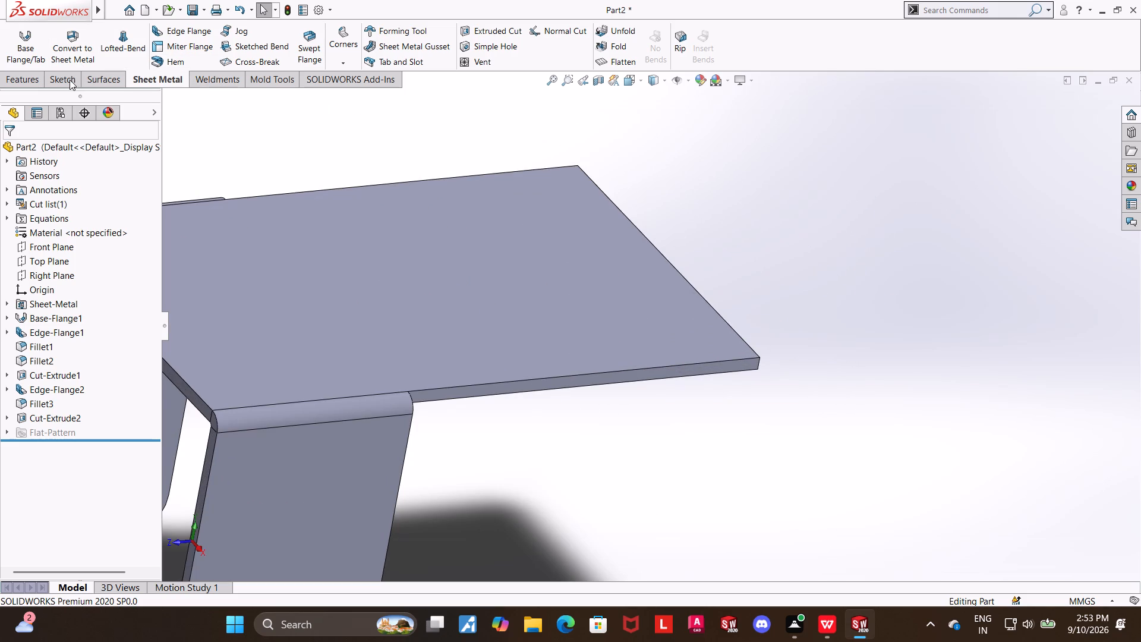
{"action": "left_click", "coordinate": [187, 32]}
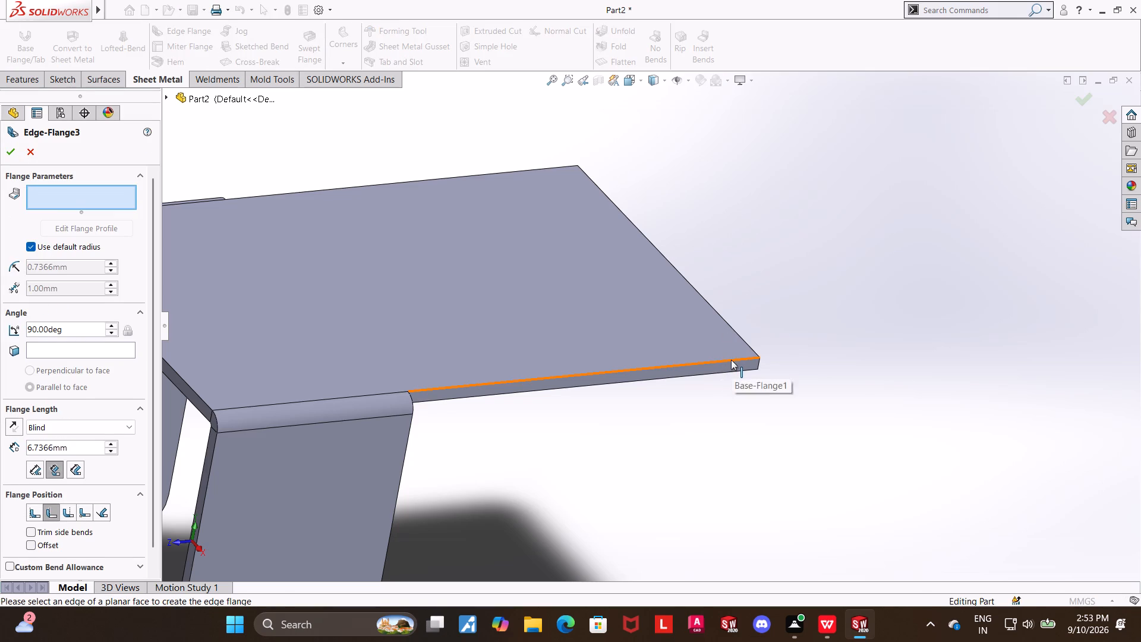
{"action": "left_click", "coordinate": [731, 360]}
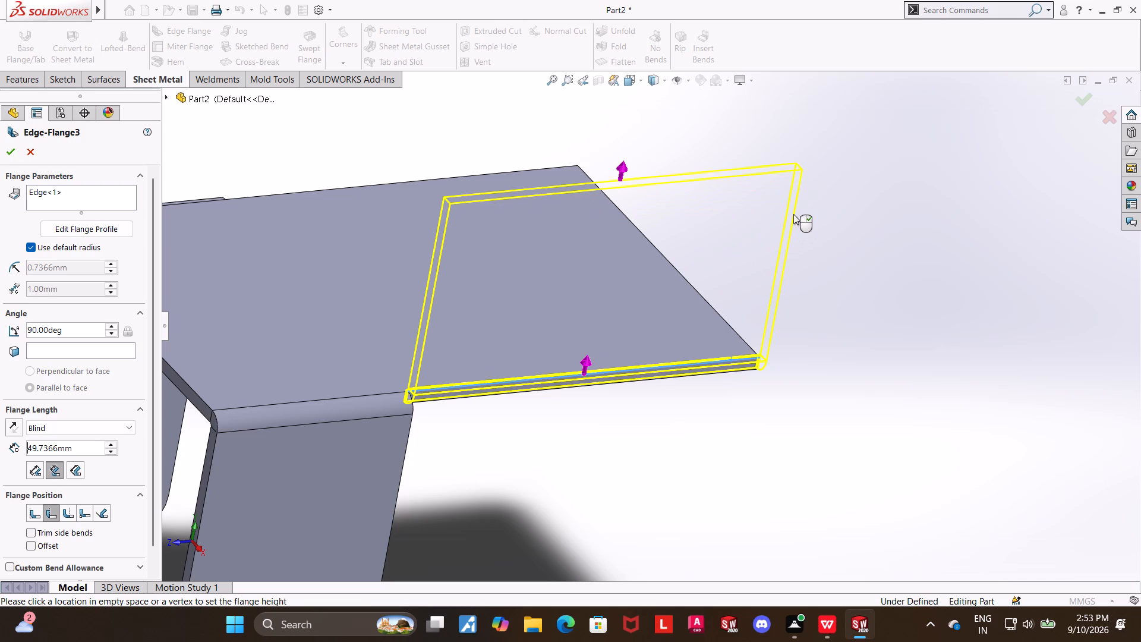
{"action": "double_click", "coordinate": [793, 214]}
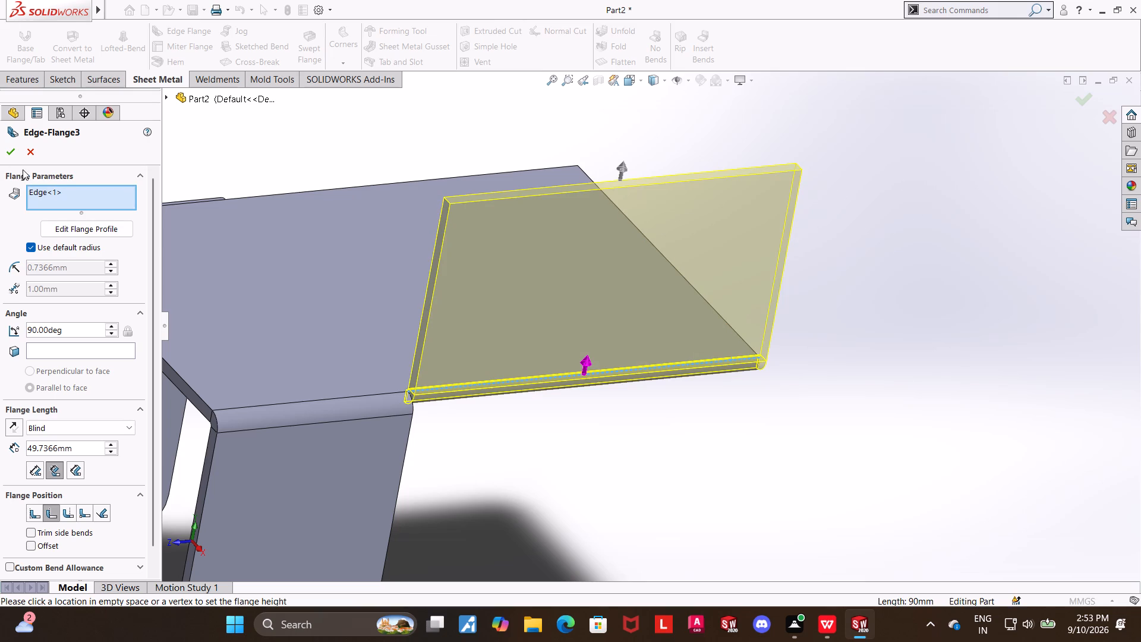
Edit the upward flange's profile, moving its side nearest the first flange inward and setting the profile width to 45 mm.
{"action": "left_click", "coordinate": [67, 234]}
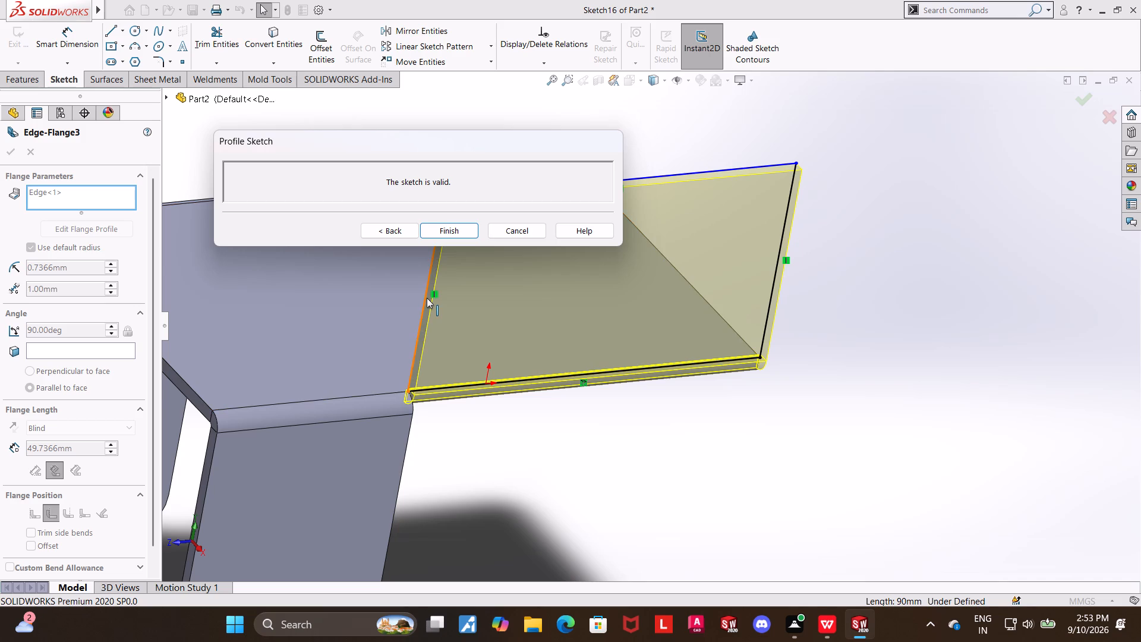
{"action": "left_click_drag", "start_coordinate": [427, 298], "coordinate": [622, 303]}
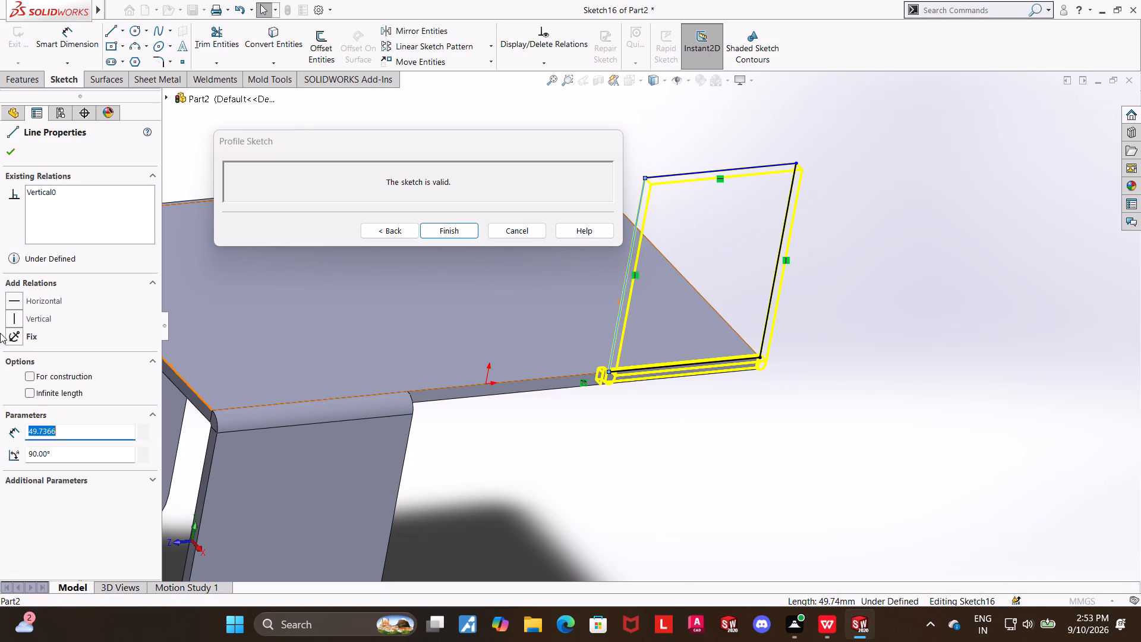
{"action": "left_click", "coordinate": [58, 45]}
{"action": "left_click", "coordinate": [710, 170]}
{"action": "left_click", "coordinate": [710, 124]}
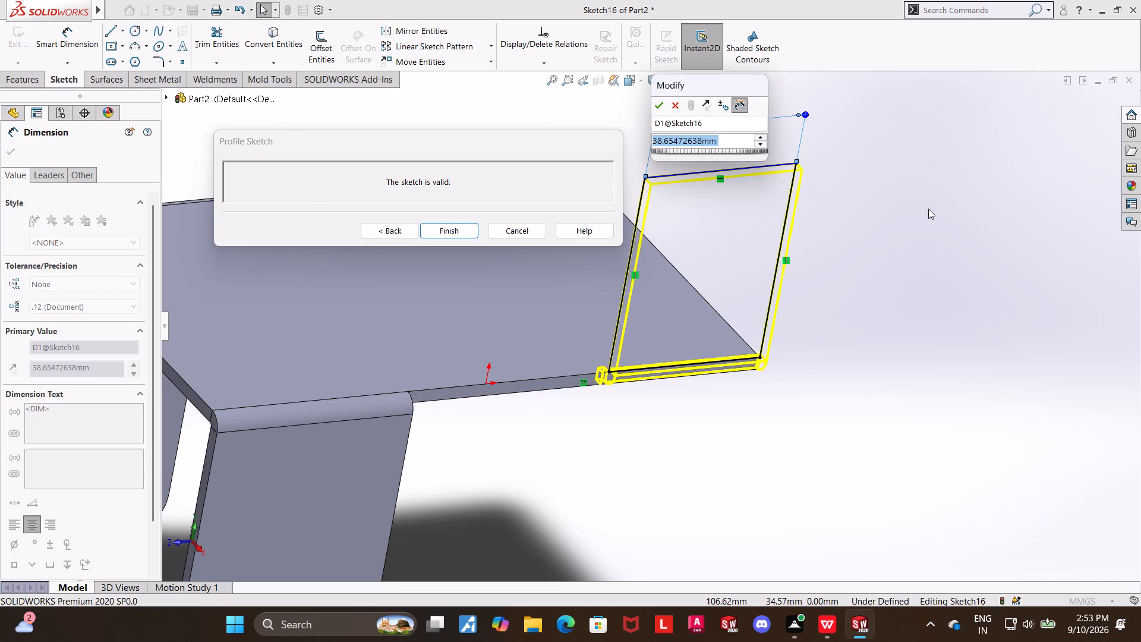
{"action": "type", "text": "45"}
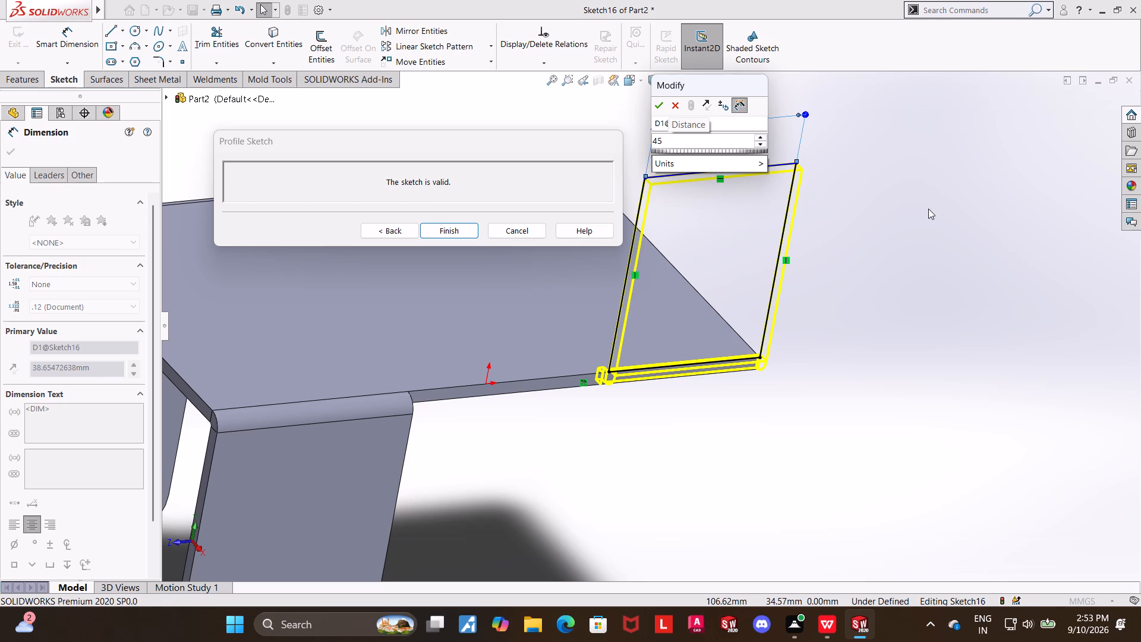
{"action": "key", "text": "Return"}
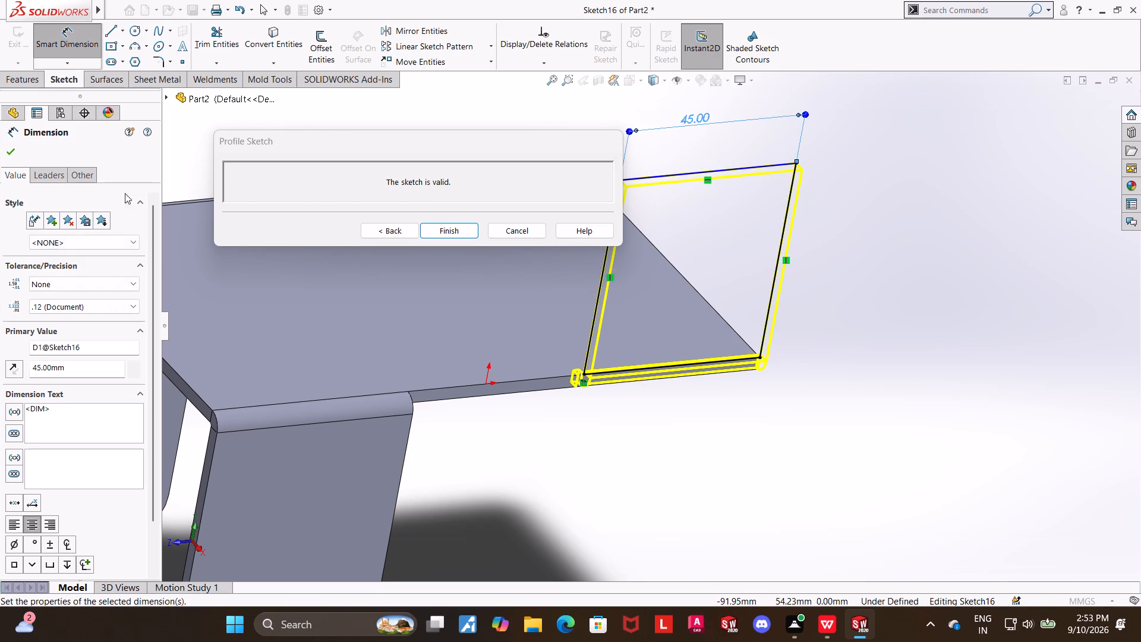
{"action": "left_click", "coordinate": [451, 228]}
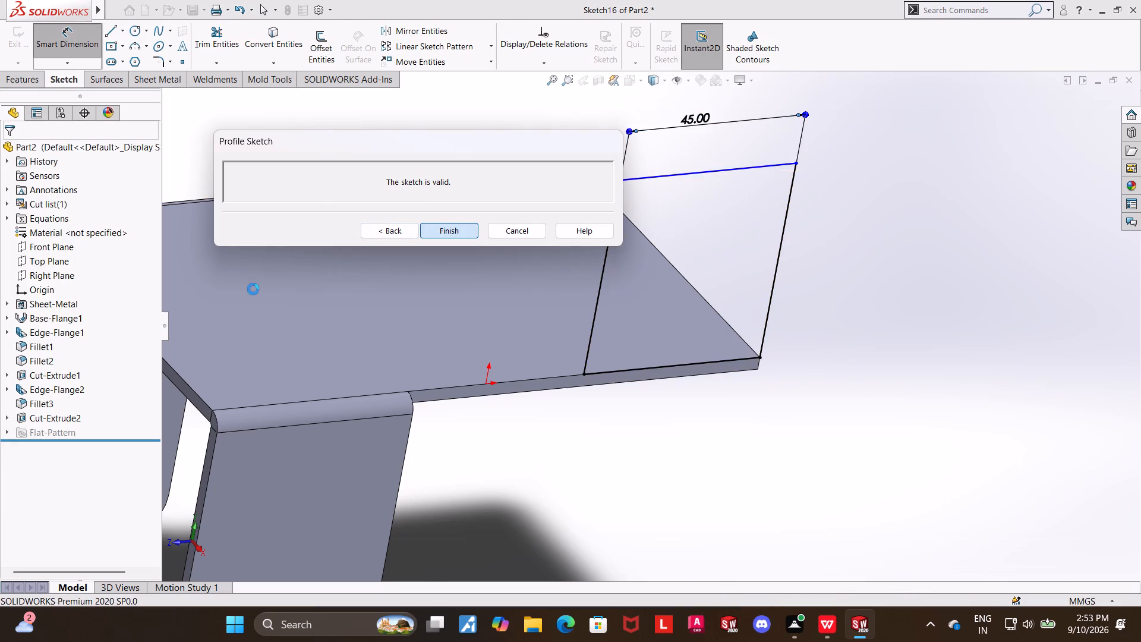
Edit Edge-Flange3, changing its flange position to Bend Outside and its flange length to 45 mm.
{"action": "right_click", "coordinate": [54, 434]}
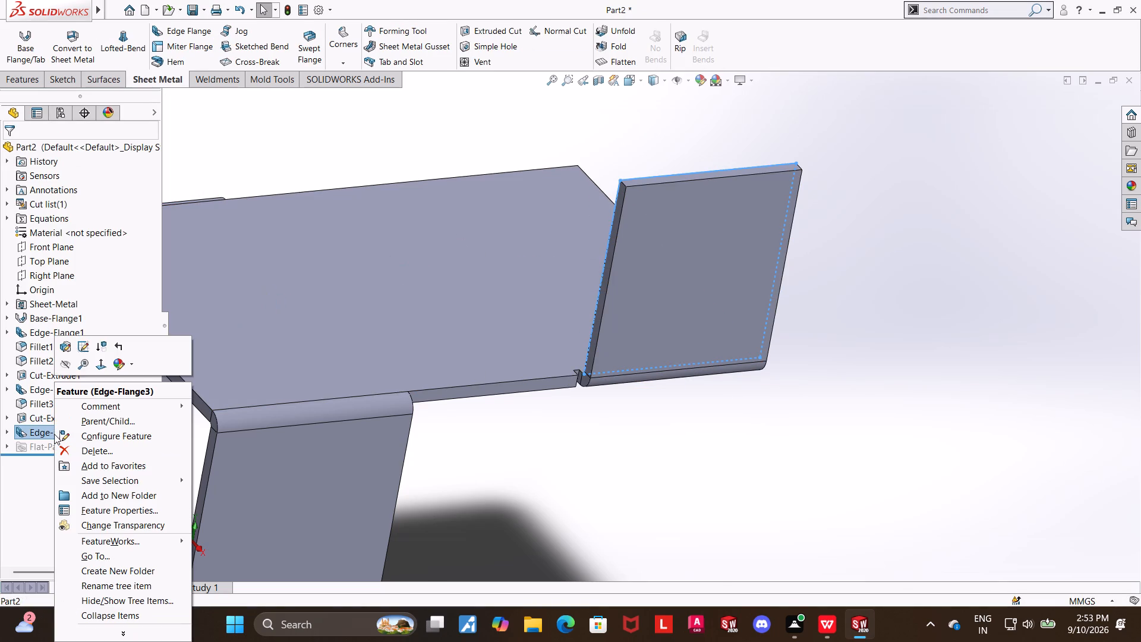
{"action": "left_click", "coordinate": [71, 347]}
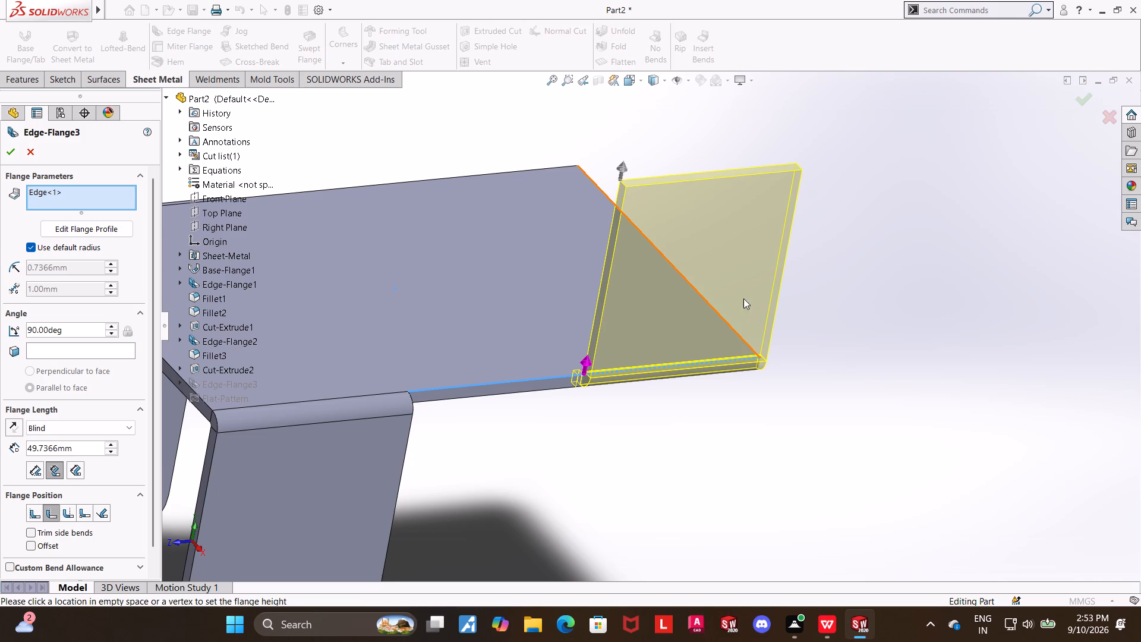
{"action": "scroll", "coordinate": [91, 289], "scroll_direction": "down", "scroll_amount": 2}
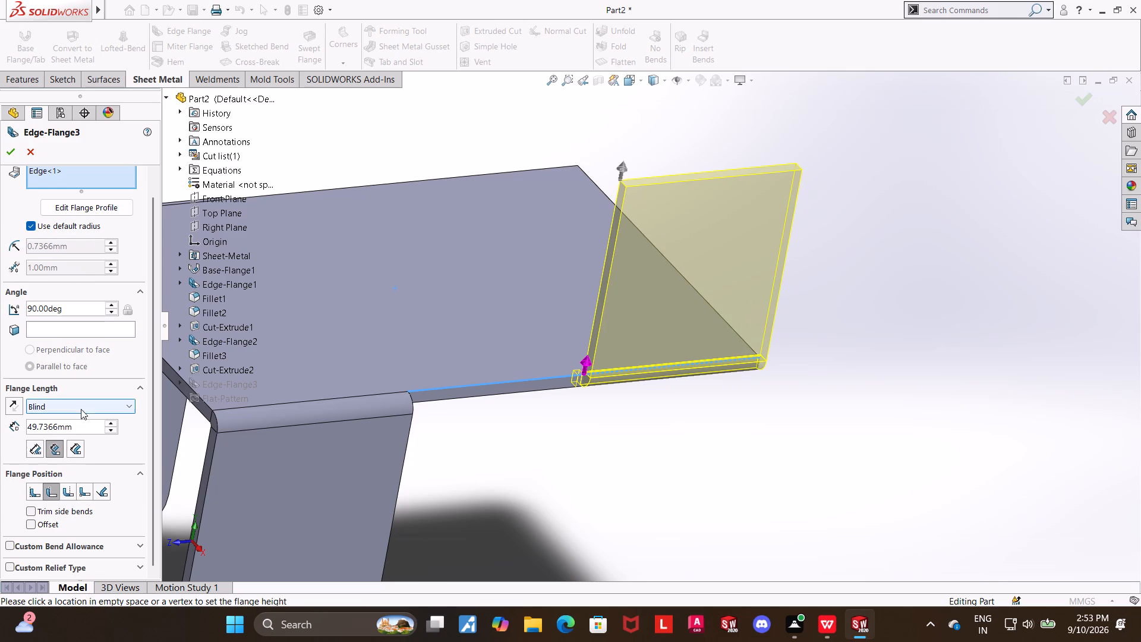
{"action": "left_click", "coordinate": [67, 488]}
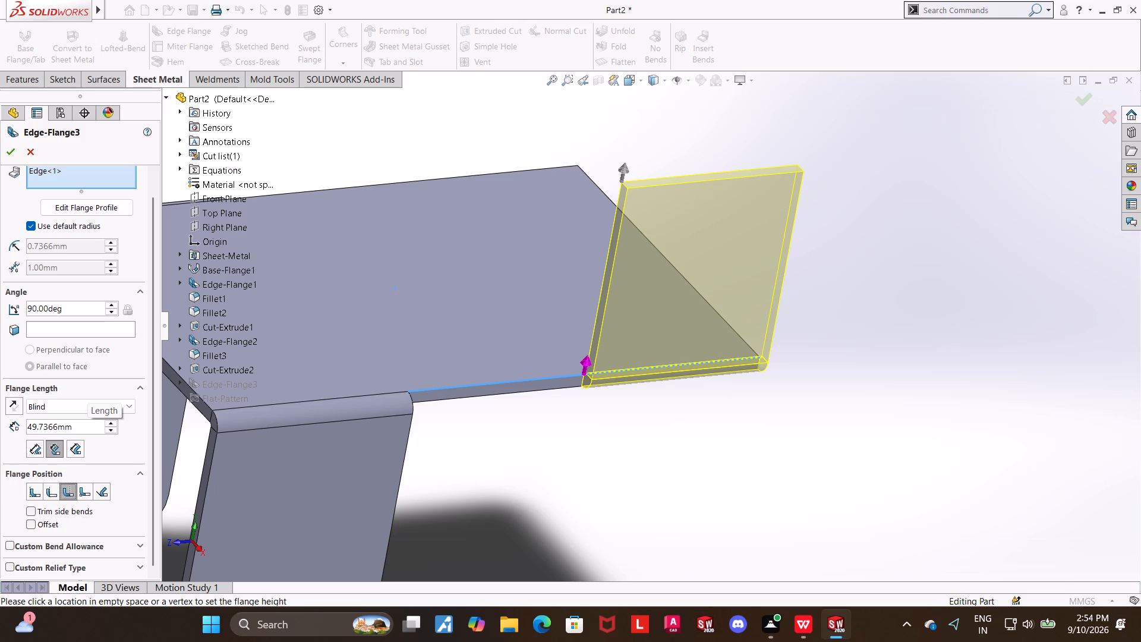
{"action": "left_click_drag", "start_coordinate": [83, 427], "coordinate": [20, 436]}
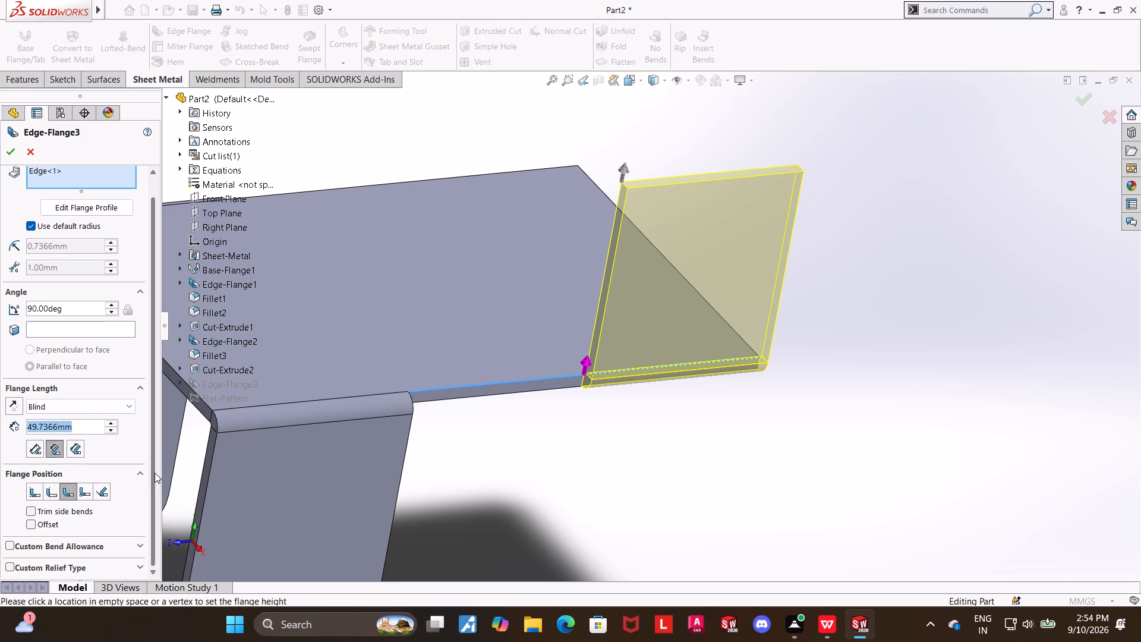
{"action": "key", "text": "4"}
{"action": "key", "text": "5"}
{"action": "key", "text": "Return"}
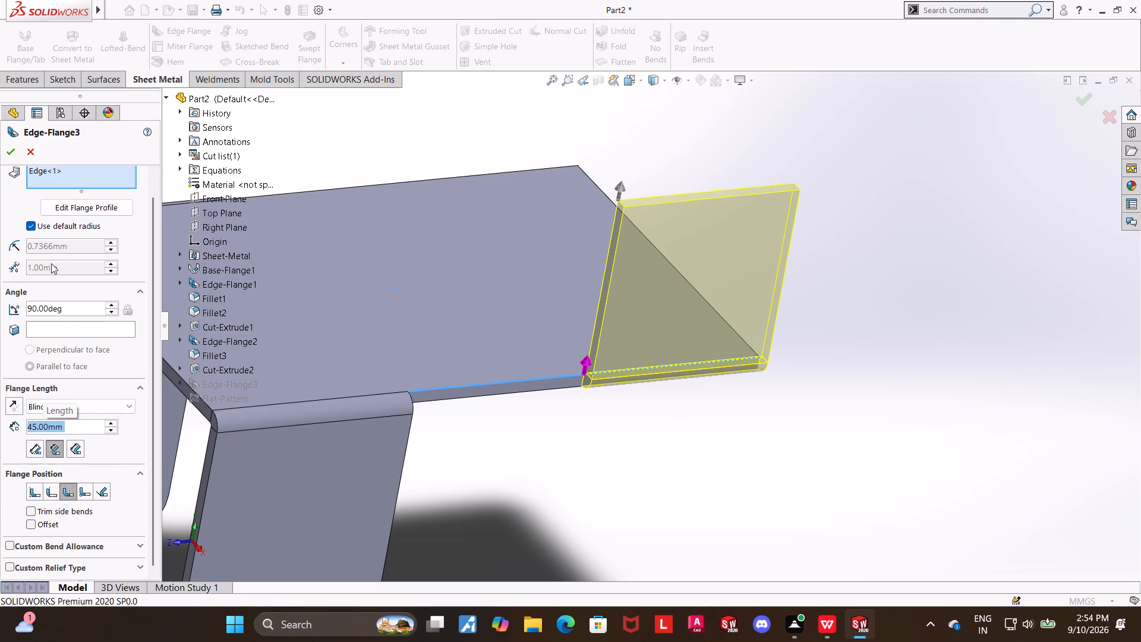
Override the default radius of Edge-Flange3 with a 5 mm bend radius and accept the edit.
{"action": "left_click", "coordinate": [65, 248]}
{"action": "left_click", "coordinate": [30, 224]}
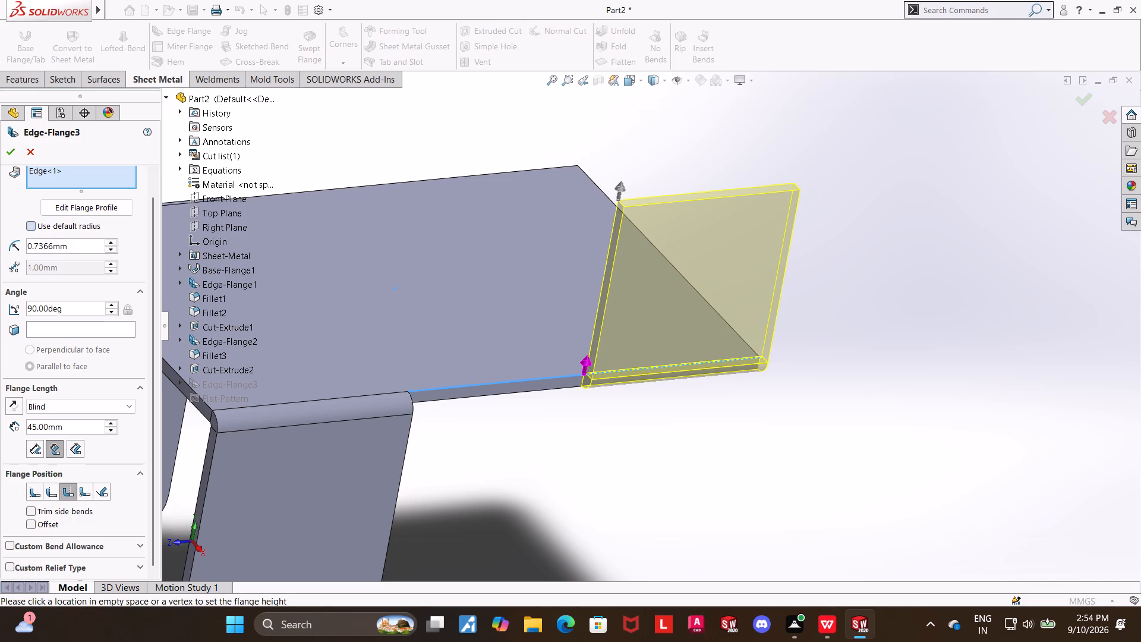
{"action": "left_click_drag", "start_coordinate": [89, 249], "coordinate": [0, 256]}
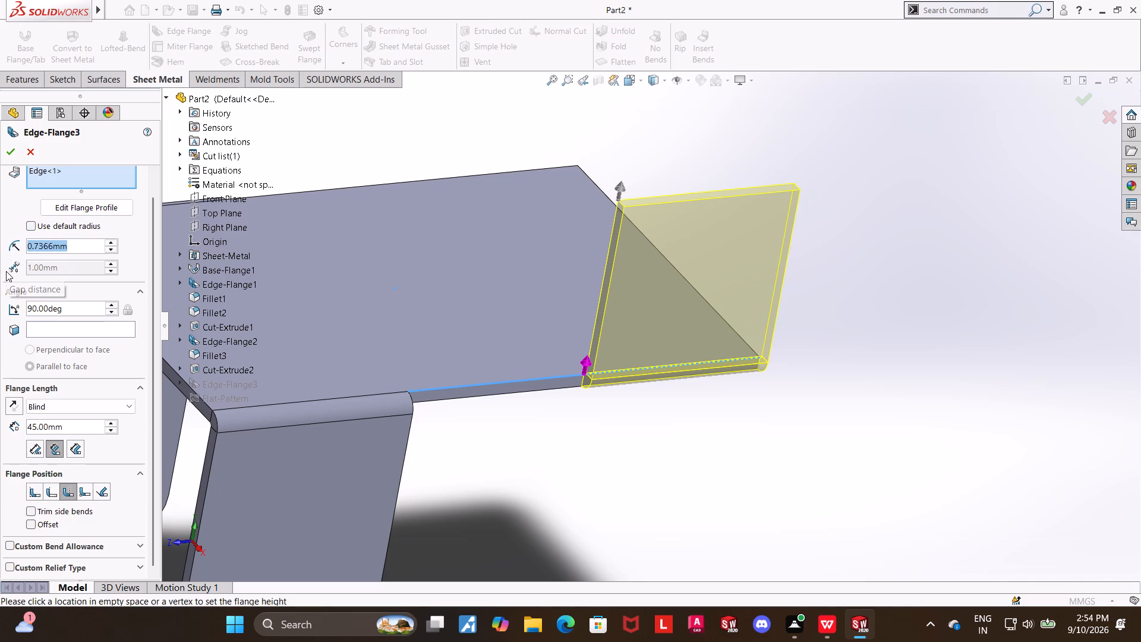
{"action": "key", "text": "4"}
{"action": "key", "text": "BackSpace"}
{"action": "key", "text": "5"}
{"action": "key", "text": "Return"}
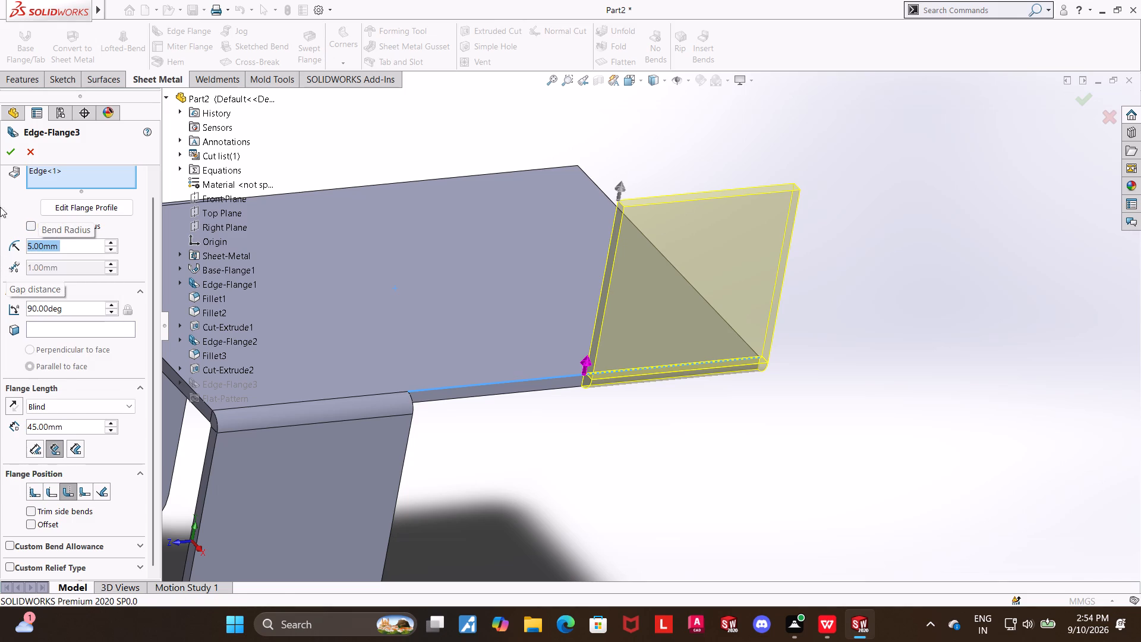
{"action": "left_click", "coordinate": [8, 153]}
{"action": "left_click", "coordinate": [787, 437]}
Edit Edge-Flange1 to use a custom 5 mm bend radius, with the flange position at Bend Outside.
{"action": "middle_click_drag", "start_coordinate": [616, 431], "coordinate": [642, 425]}
{"action": "scroll", "coordinate": [414, 432], "scroll_direction": "up", "scroll_amount": 5}
{"action": "scroll", "coordinate": [447, 361], "scroll_direction": "down", "scroll_amount": 2}
{"action": "middle_click_drag", "start_coordinate": [720, 426], "coordinate": [763, 470]}
{"action": "scroll", "coordinate": [752, 325], "scroll_direction": "down", "scroll_amount": 1}
{"action": "middle_click_drag", "start_coordinate": [740, 342], "coordinate": [710, 297]}
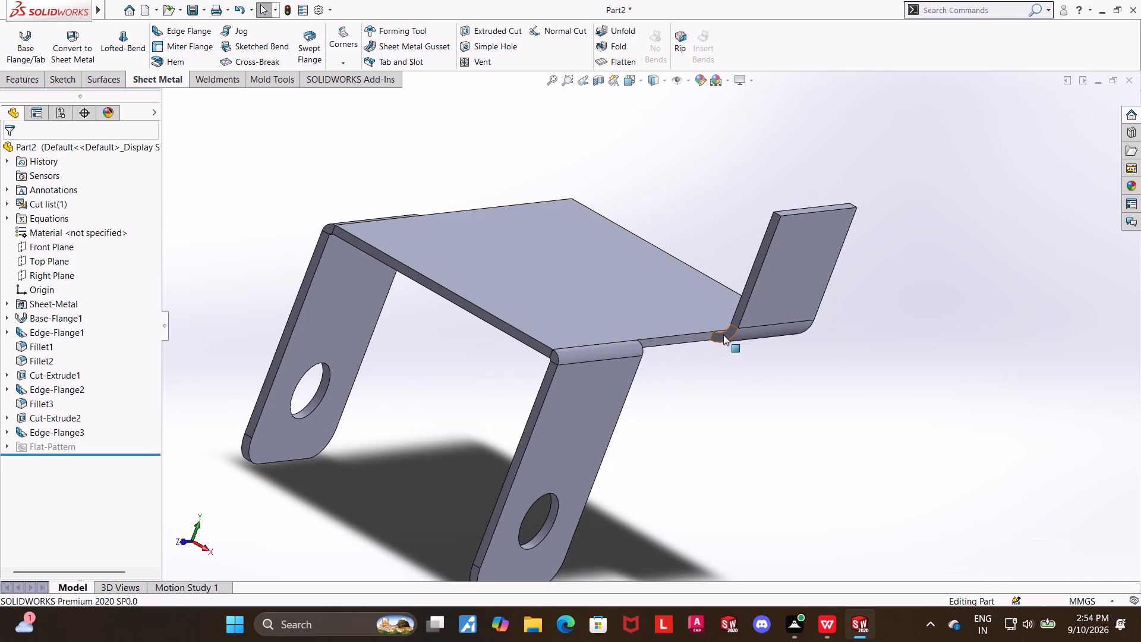
{"action": "right_click", "coordinate": [39, 332]}
{"action": "left_click", "coordinate": [49, 295]}
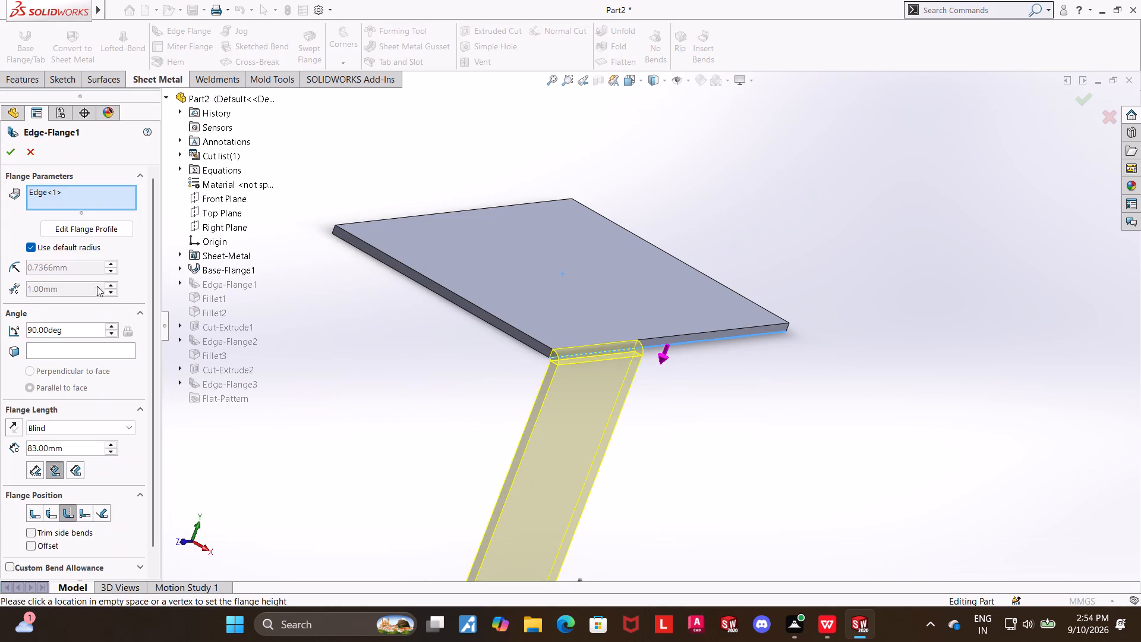
{"action": "left_click", "coordinate": [31, 247]}
{"action": "left_click_drag", "start_coordinate": [74, 269], "coordinate": [67, 269]}
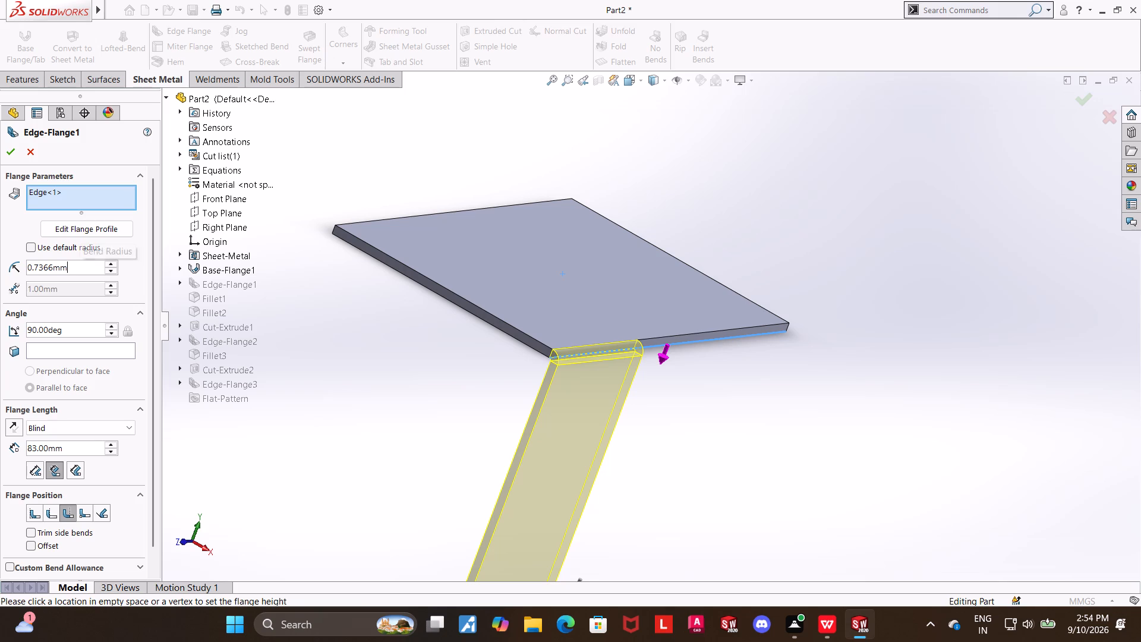
{"action": "left_click_drag", "start_coordinate": [67, 269], "coordinate": [18, 267]}
{"action": "key", "text": "5"}
{"action": "key", "text": "Return"}
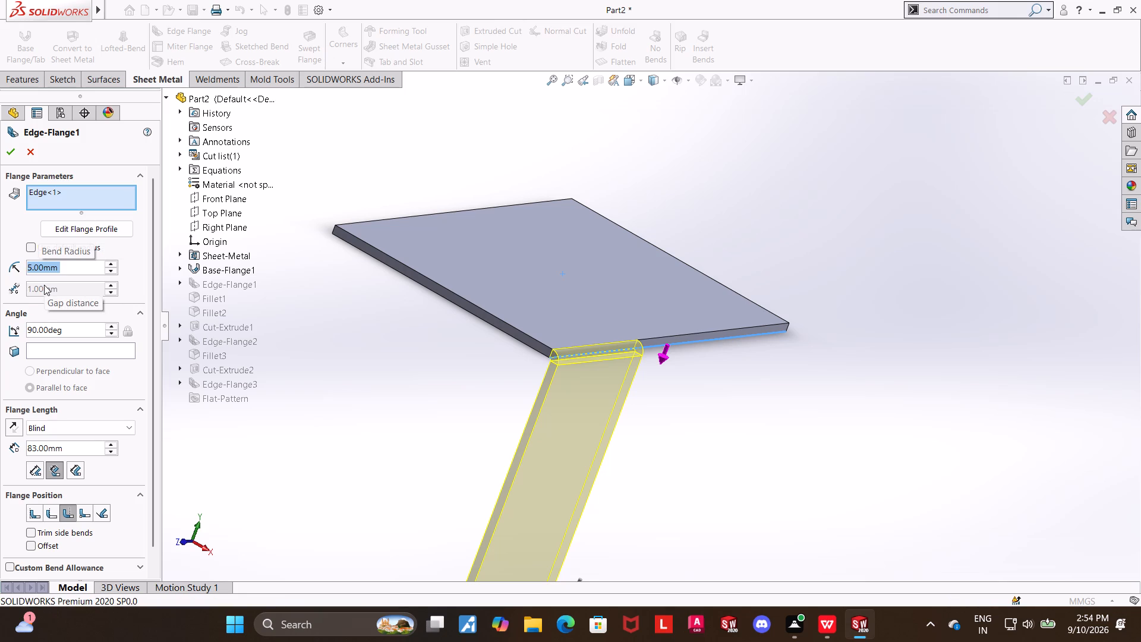
{"action": "scroll", "coordinate": [67, 402], "scroll_direction": "down", "scroll_amount": 1}
{"action": "double_click", "coordinate": [55, 495]}
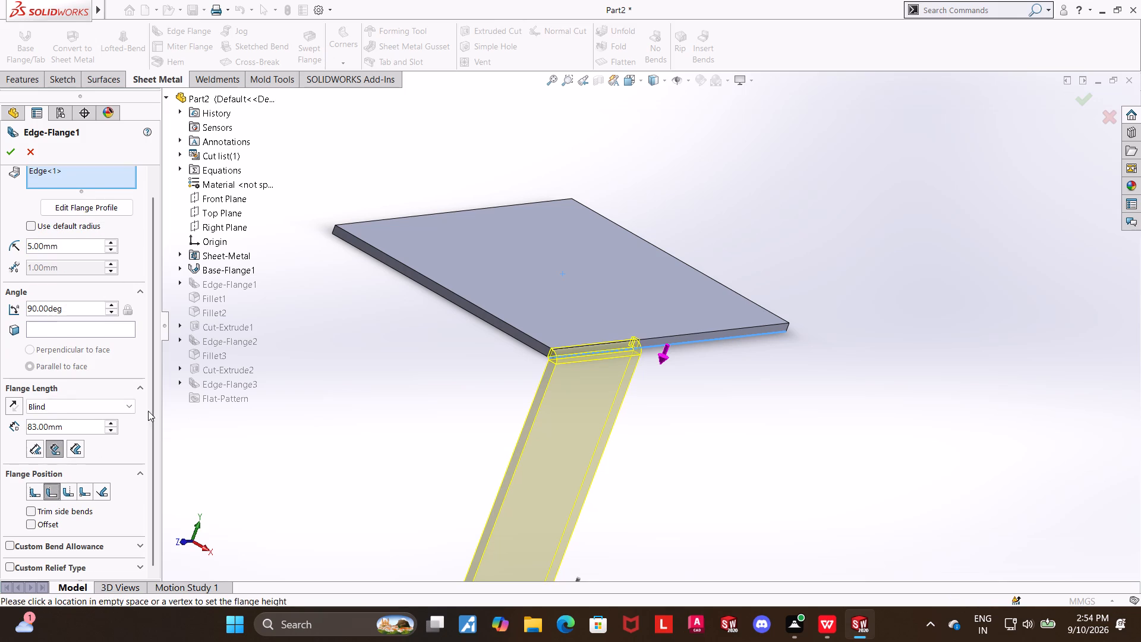
{"action": "middle_click_drag", "start_coordinate": [327, 361], "coordinate": [283, 448]}
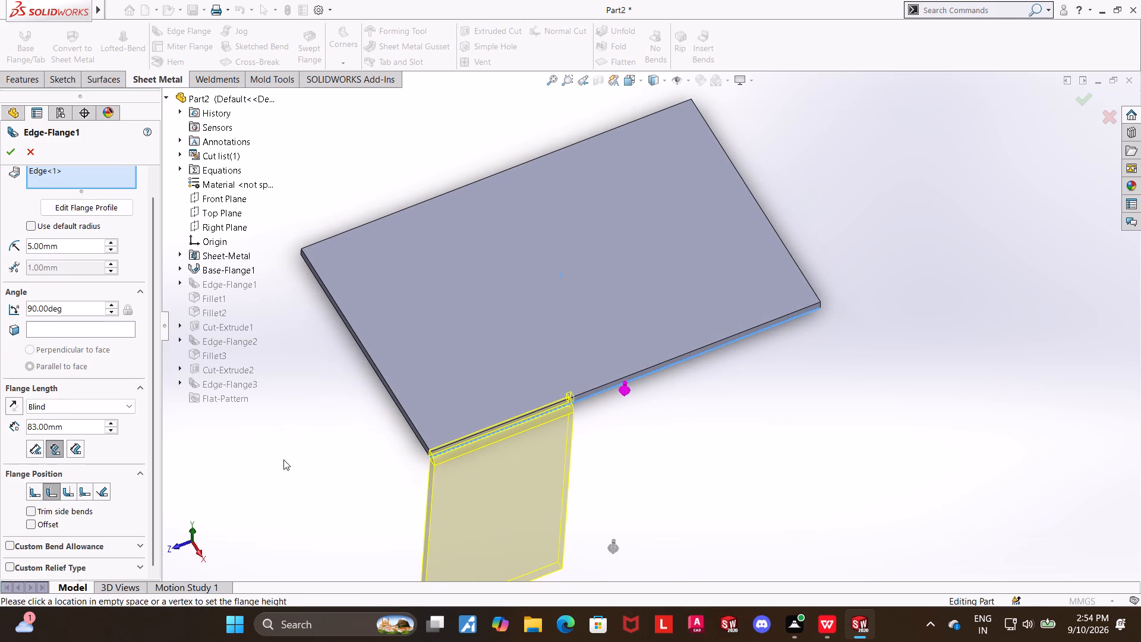
{"action": "left_click", "coordinate": [62, 490]}
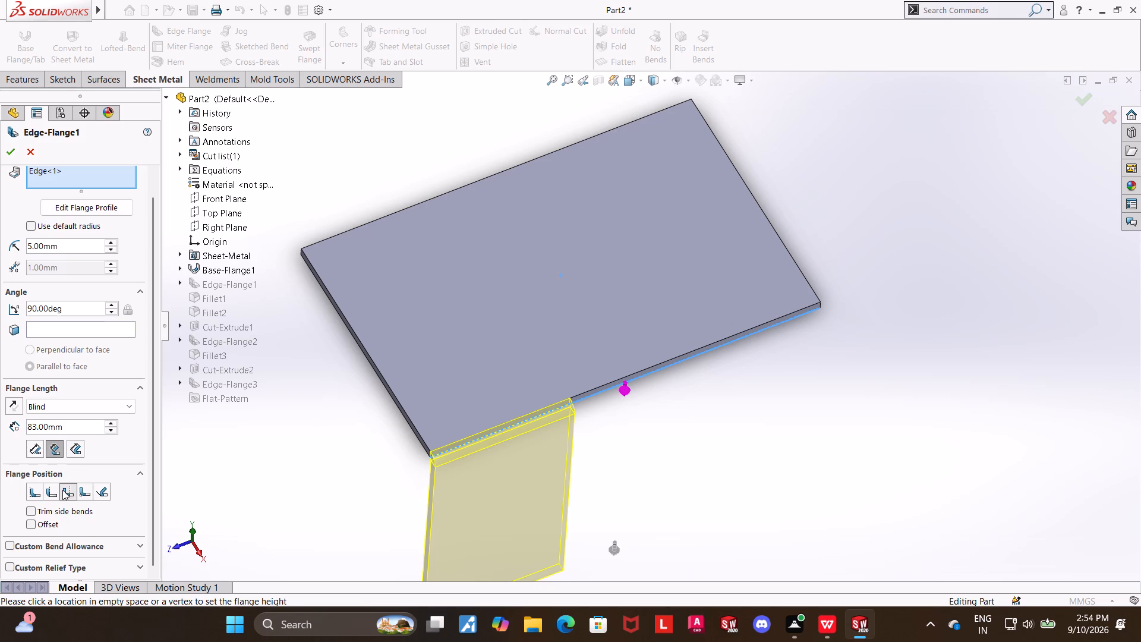
{"action": "left_click", "coordinate": [10, 150]}
Edit Edge-Flange2 and set its bend radius to 5 mm.
{"action": "middle_click_drag", "start_coordinate": [261, 416], "coordinate": [292, 408]}
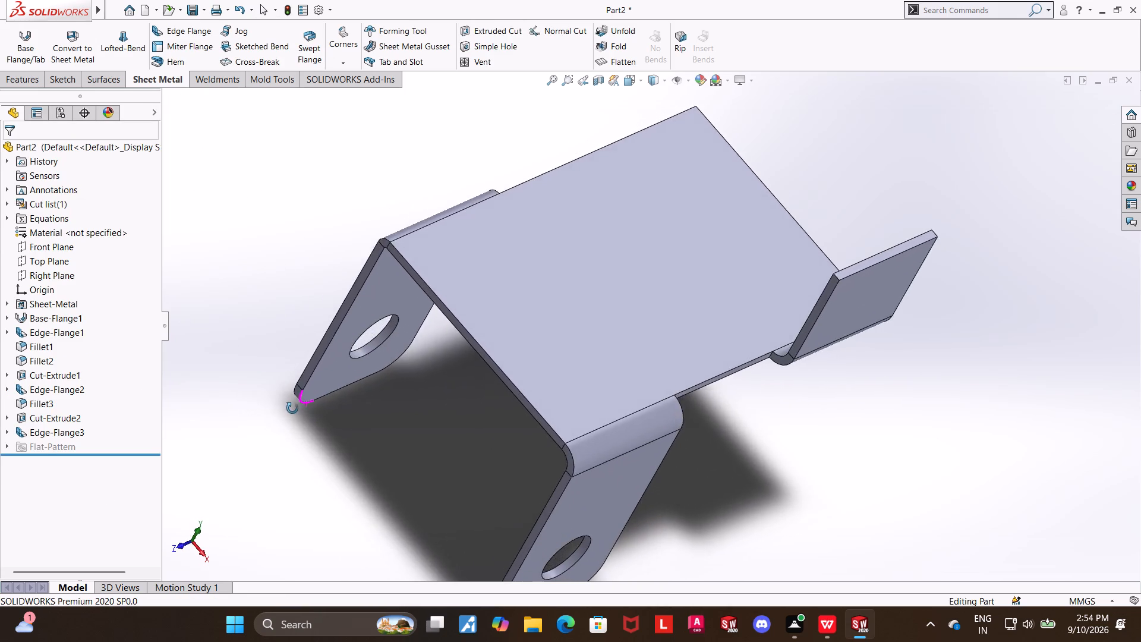
{"action": "middle_click_drag", "start_coordinate": [292, 408], "coordinate": [348, 501]}
{"action": "scroll", "coordinate": [350, 485], "scroll_direction": "down", "scroll_amount": 1}
{"action": "middle_click_drag", "start_coordinate": [371, 295], "coordinate": [361, 356]}
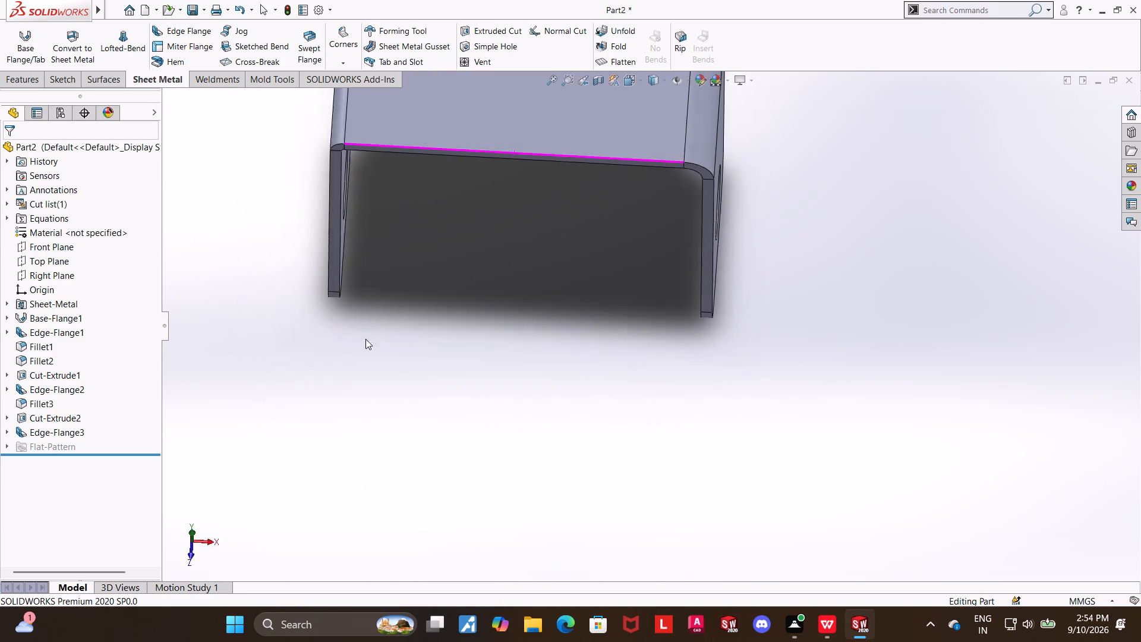
{"action": "scroll", "coordinate": [414, 257], "scroll_direction": "up", "scroll_amount": 5}
{"action": "scroll", "coordinate": [503, 153], "scroll_direction": "down", "scroll_amount": 3}
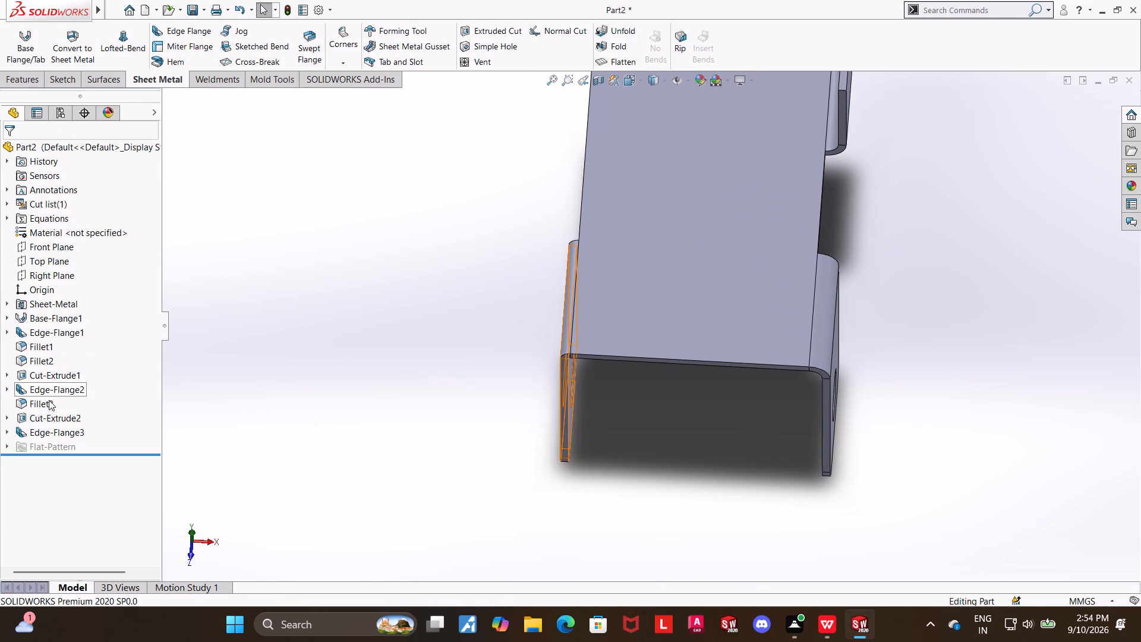
{"action": "left_click", "coordinate": [46, 391]}
{"action": "right_click", "coordinate": [46, 391]}
{"action": "left_click", "coordinate": [55, 342]}
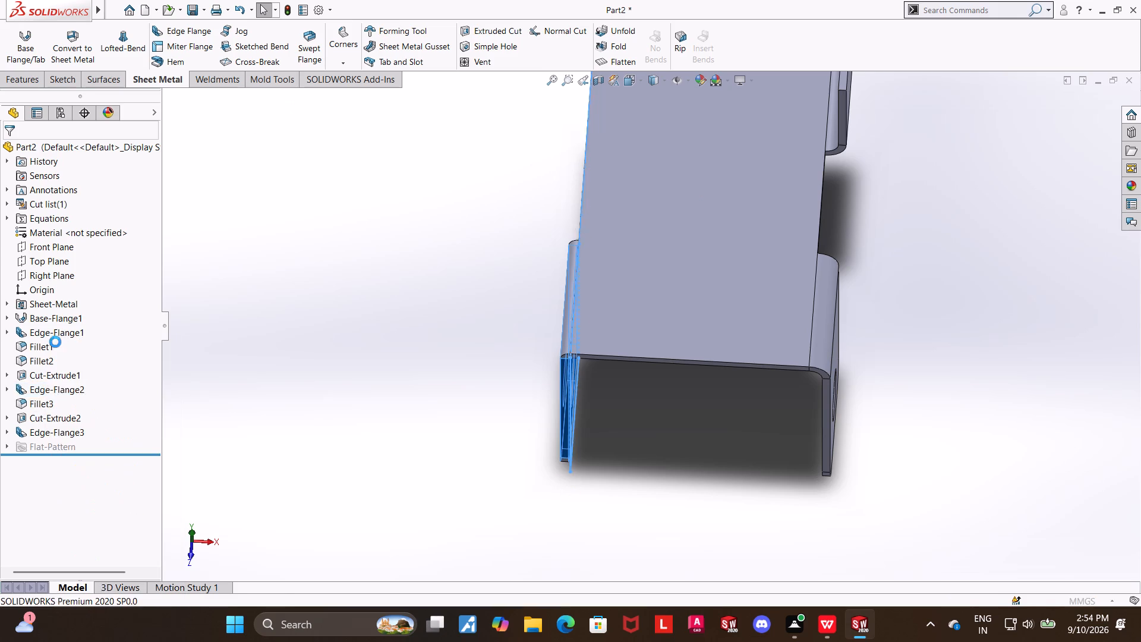
{"action": "left_click", "coordinate": [33, 253]}
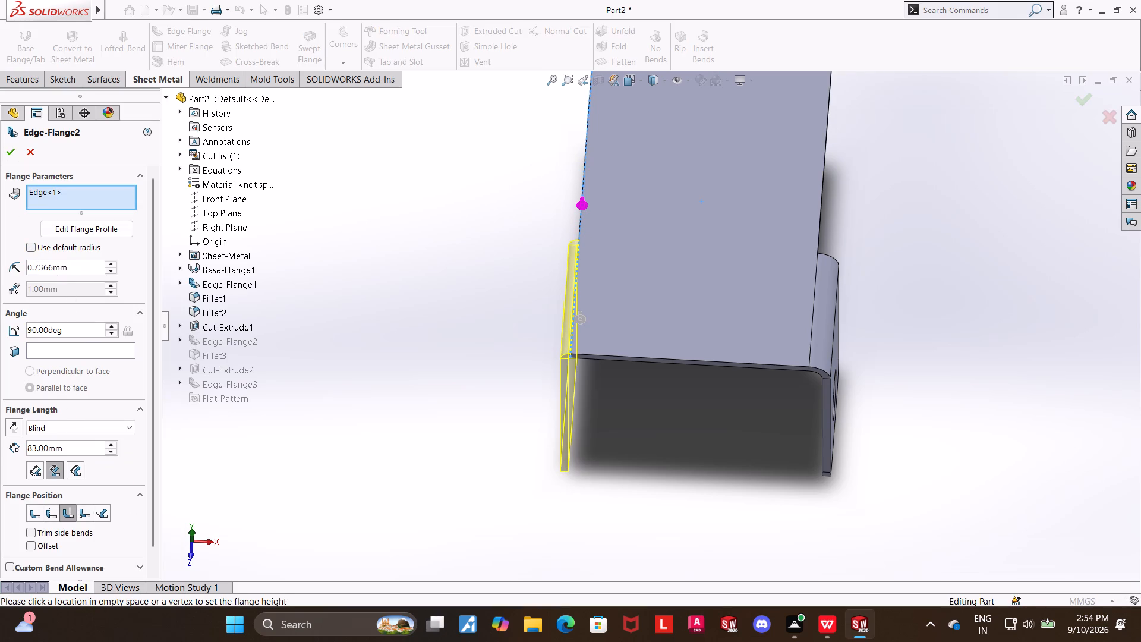
{"action": "left_click_drag", "start_coordinate": [75, 268], "coordinate": [15, 267]}
{"action": "key", "text": "5"}
{"action": "key", "text": "Return"}
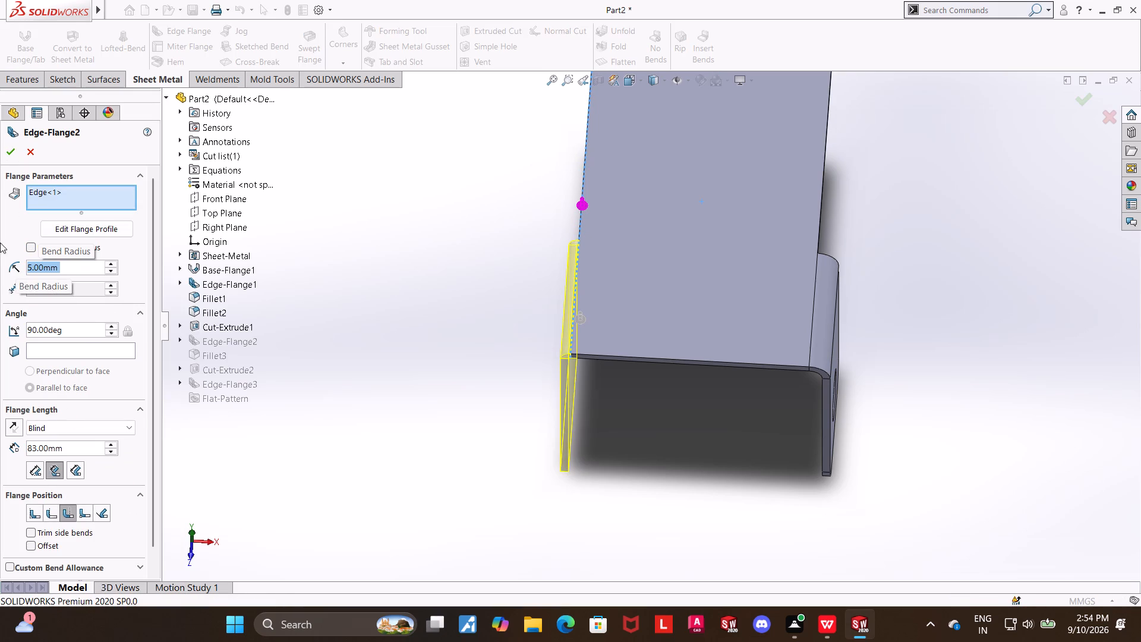
{"action": "left_click", "coordinate": [0, 149]}
{"action": "left_click", "coordinate": [10, 156]}
{"action": "left_click", "coordinate": [622, 455]}
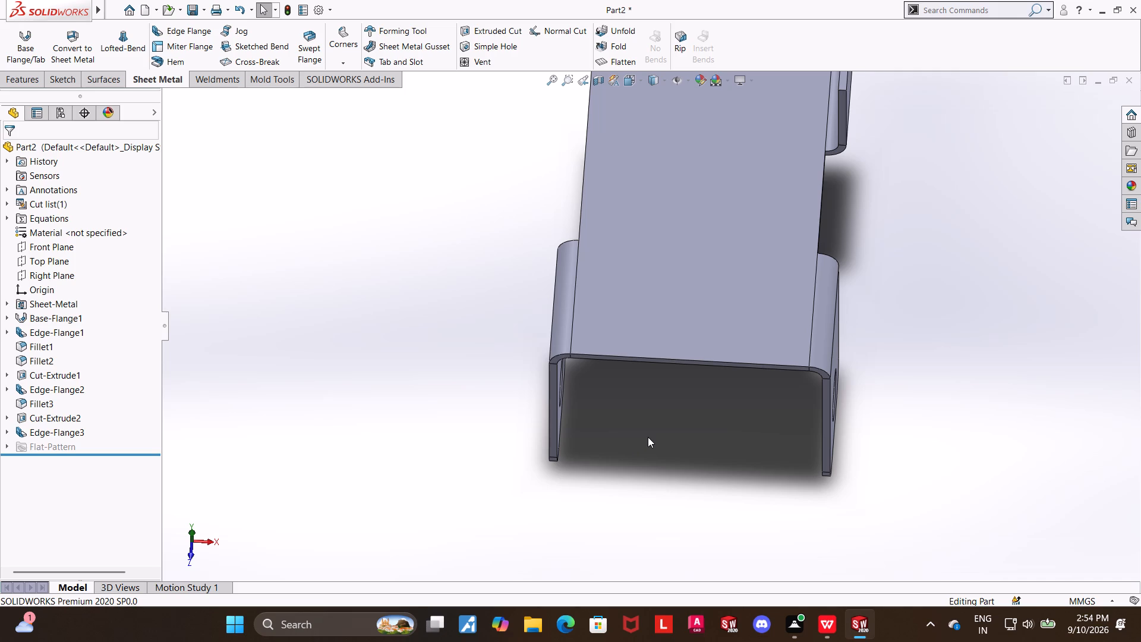
Examine the bends of the two holed flanges and the upward side flange from several sides.
{"action": "middle_click_drag", "start_coordinate": [682, 428], "coordinate": [692, 464]}
{"action": "scroll", "coordinate": [691, 464], "scroll_direction": "up", "scroll_amount": 5}
{"action": "scroll", "coordinate": [765, 238], "scroll_direction": "down", "scroll_amount": 2}
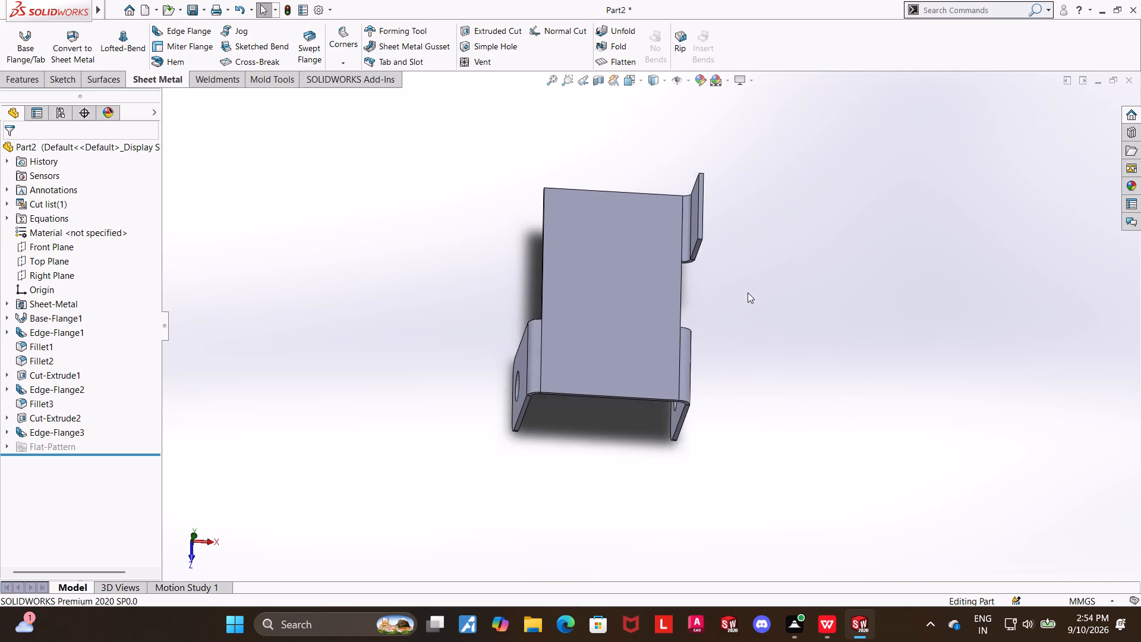
{"action": "scroll", "coordinate": [701, 200], "scroll_direction": "down", "scroll_amount": 2}
{"action": "middle_click_drag", "start_coordinate": [735, 259], "coordinate": [716, 150]}
{"action": "scroll", "coordinate": [717, 149], "scroll_direction": "down", "scroll_amount": 1}
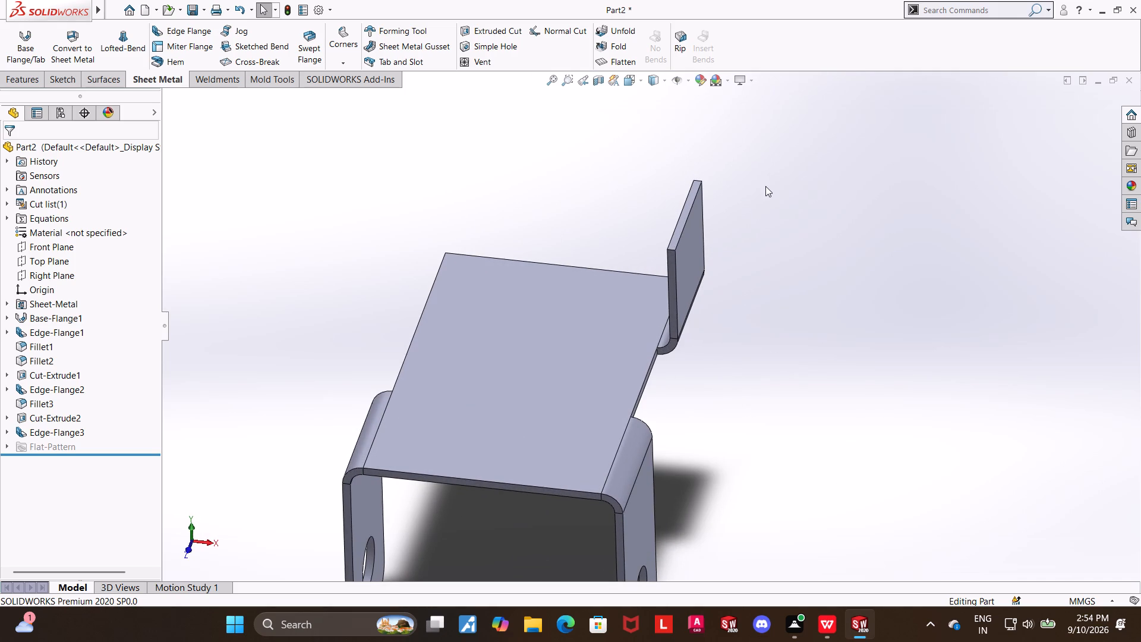
{"action": "middle_click_drag", "start_coordinate": [740, 199], "coordinate": [733, 195]}
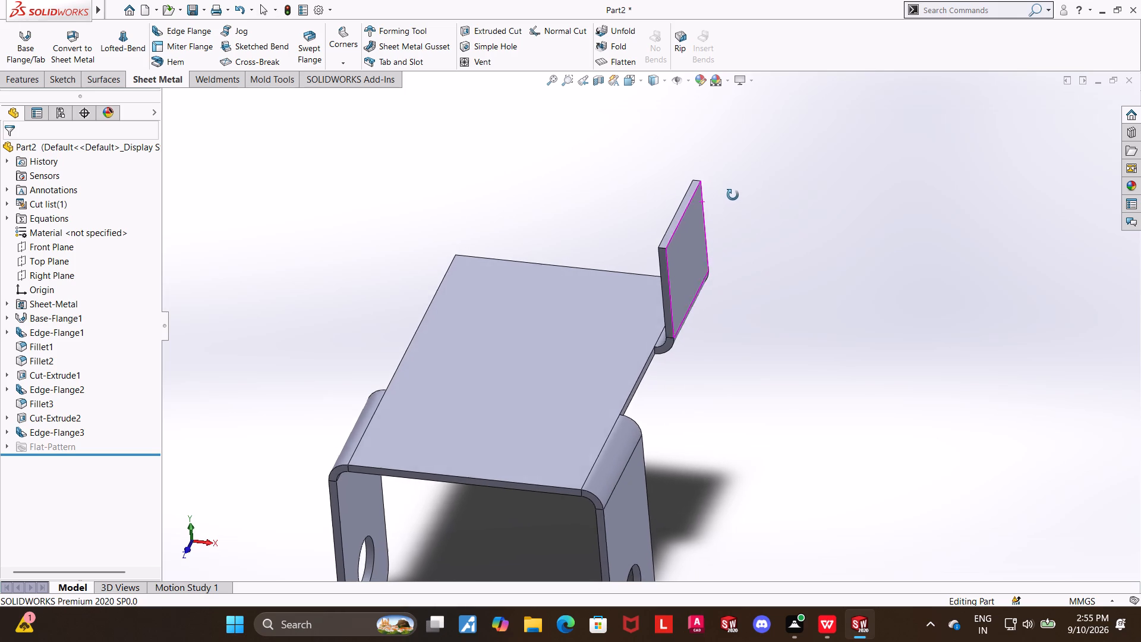
{"action": "middle_click_drag", "start_coordinate": [733, 195], "coordinate": [564, 181]}
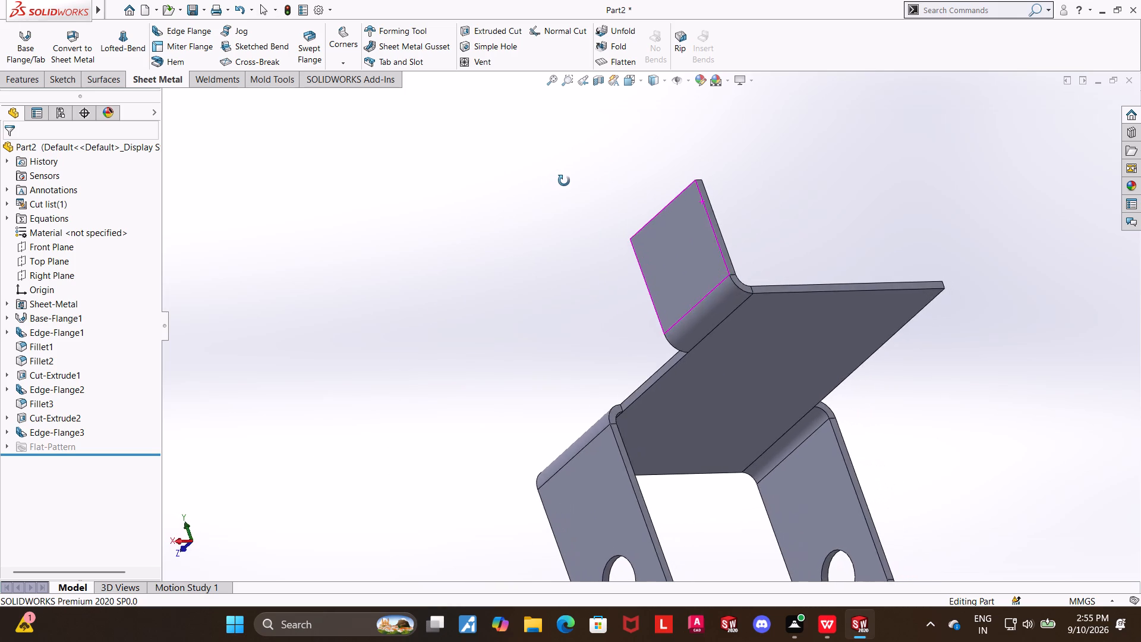
{"action": "middle_click_drag", "start_coordinate": [564, 181], "coordinate": [784, 168]}
{"action": "left_click", "coordinate": [789, 222]}
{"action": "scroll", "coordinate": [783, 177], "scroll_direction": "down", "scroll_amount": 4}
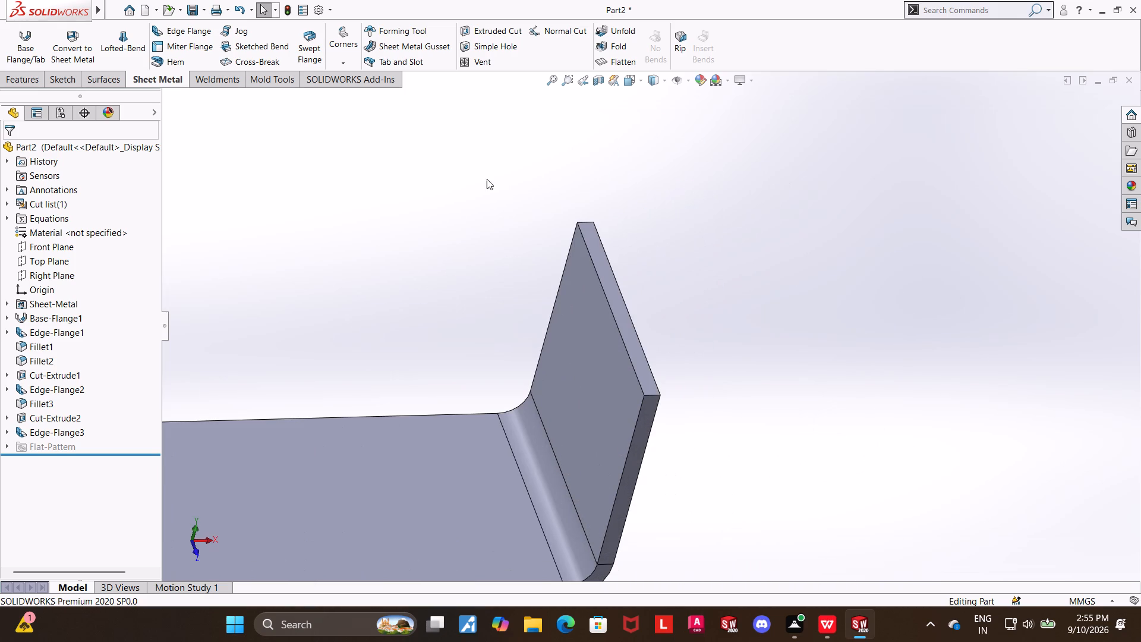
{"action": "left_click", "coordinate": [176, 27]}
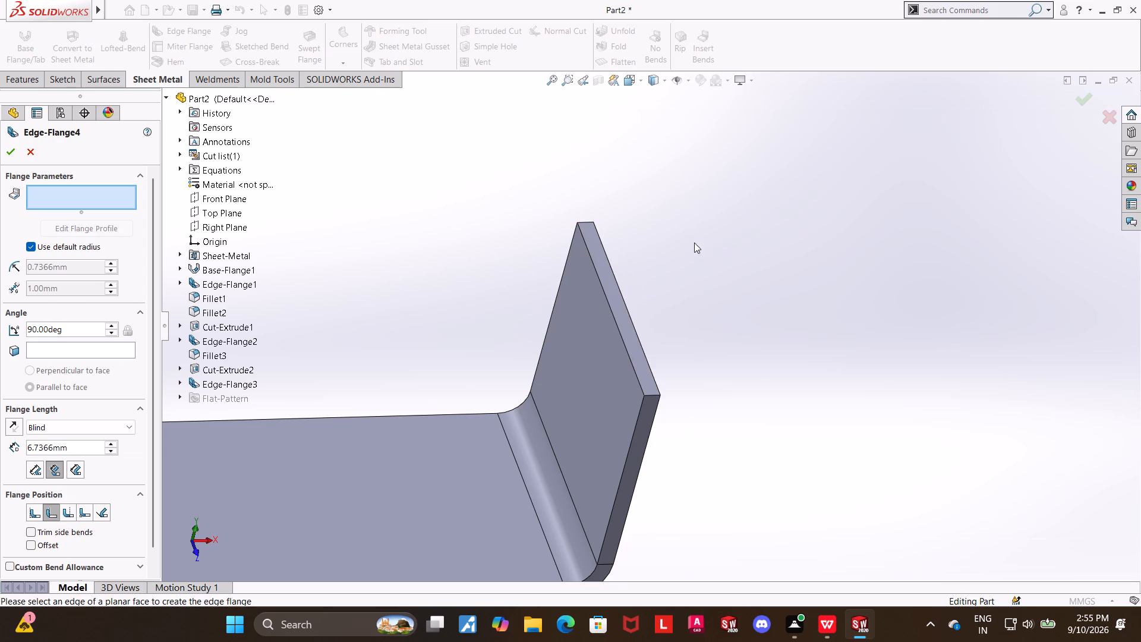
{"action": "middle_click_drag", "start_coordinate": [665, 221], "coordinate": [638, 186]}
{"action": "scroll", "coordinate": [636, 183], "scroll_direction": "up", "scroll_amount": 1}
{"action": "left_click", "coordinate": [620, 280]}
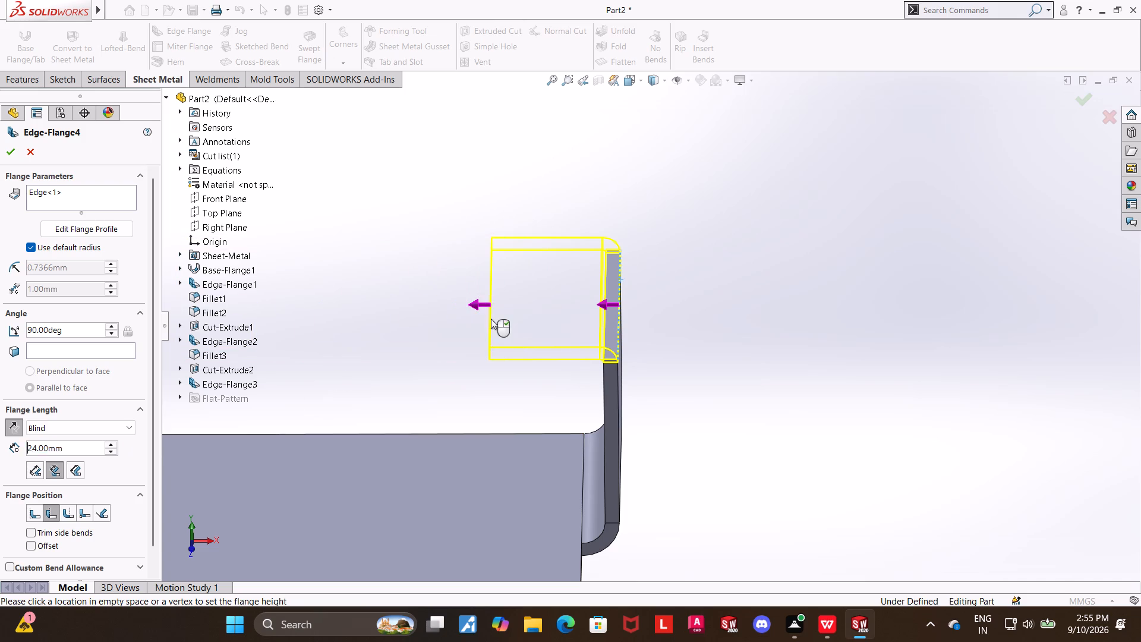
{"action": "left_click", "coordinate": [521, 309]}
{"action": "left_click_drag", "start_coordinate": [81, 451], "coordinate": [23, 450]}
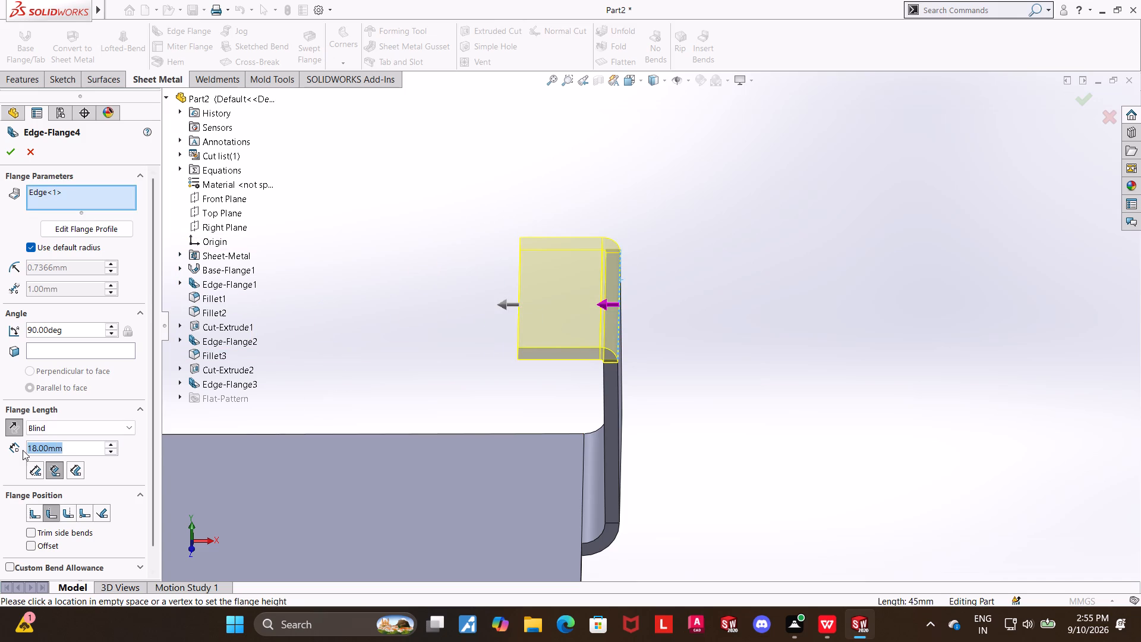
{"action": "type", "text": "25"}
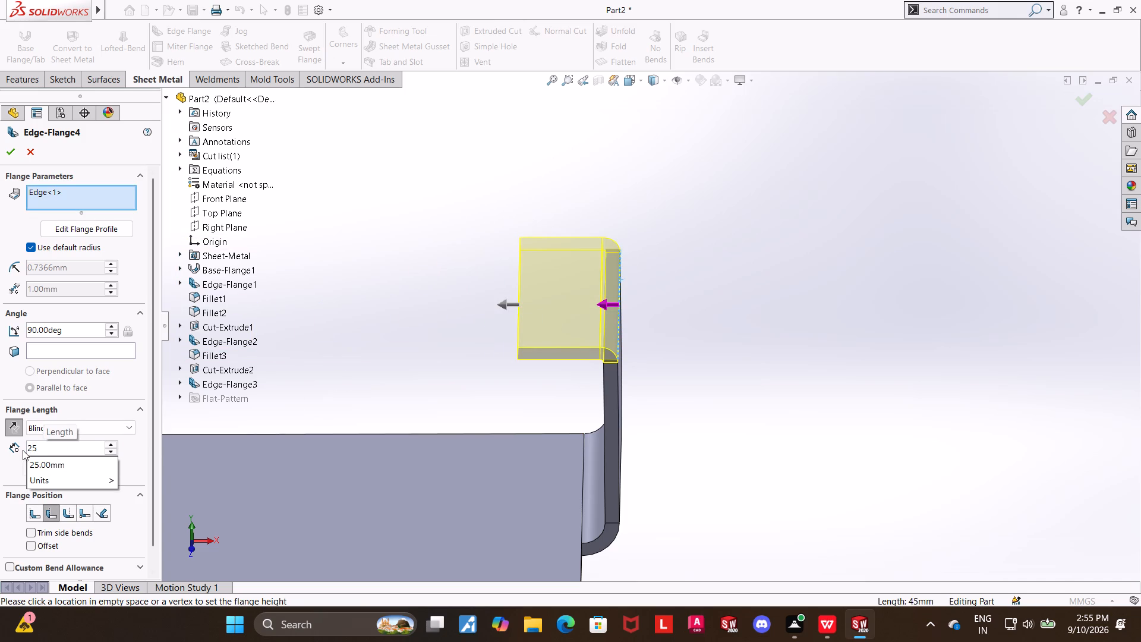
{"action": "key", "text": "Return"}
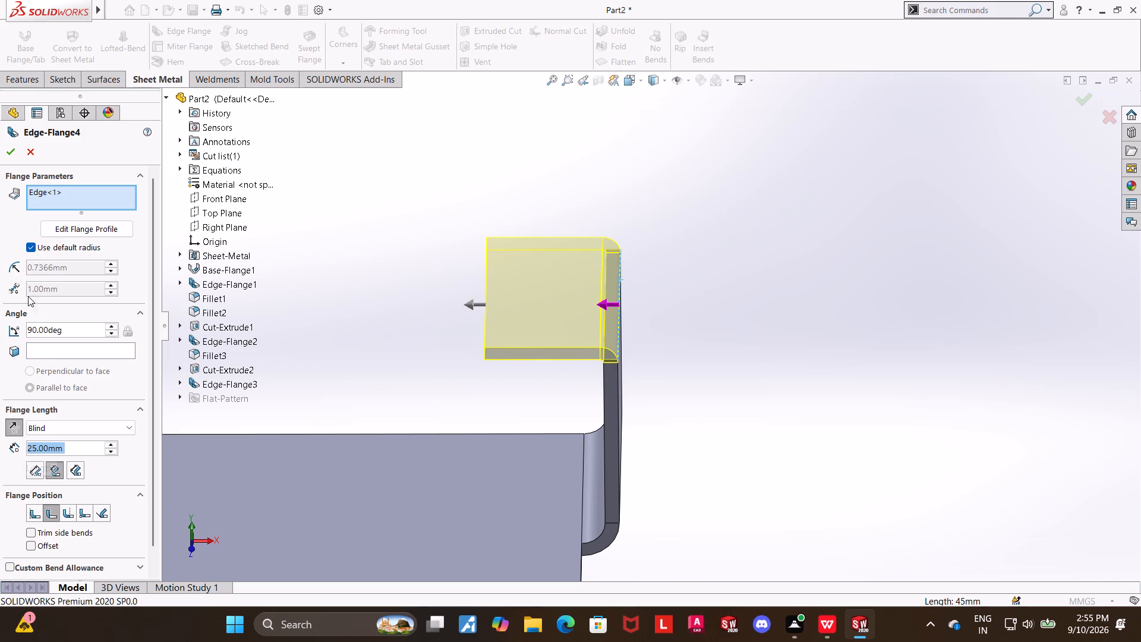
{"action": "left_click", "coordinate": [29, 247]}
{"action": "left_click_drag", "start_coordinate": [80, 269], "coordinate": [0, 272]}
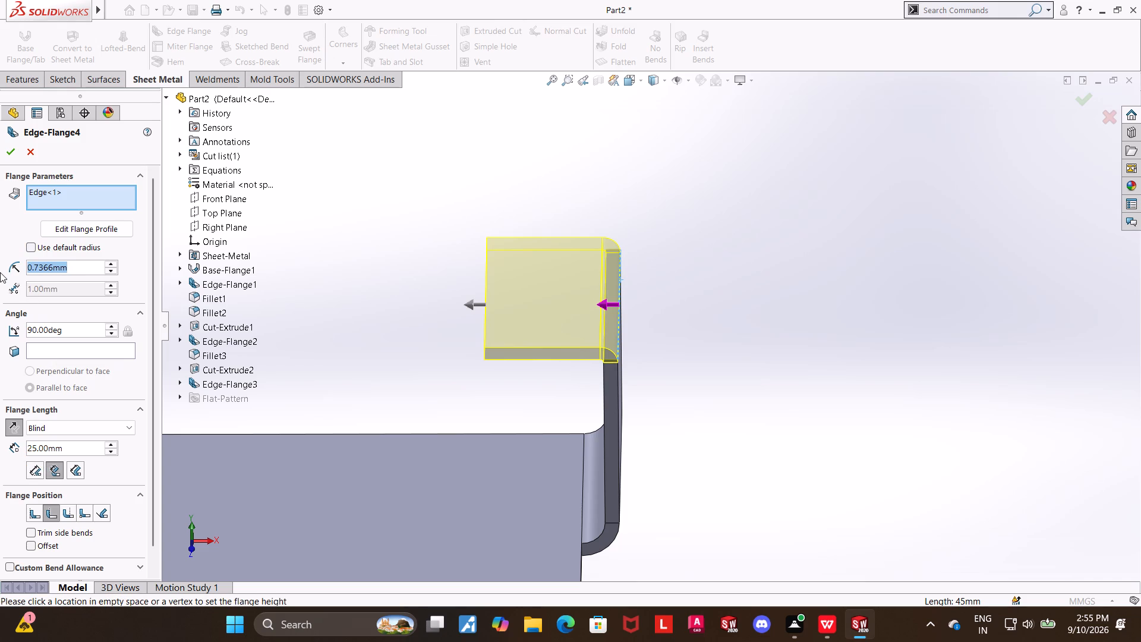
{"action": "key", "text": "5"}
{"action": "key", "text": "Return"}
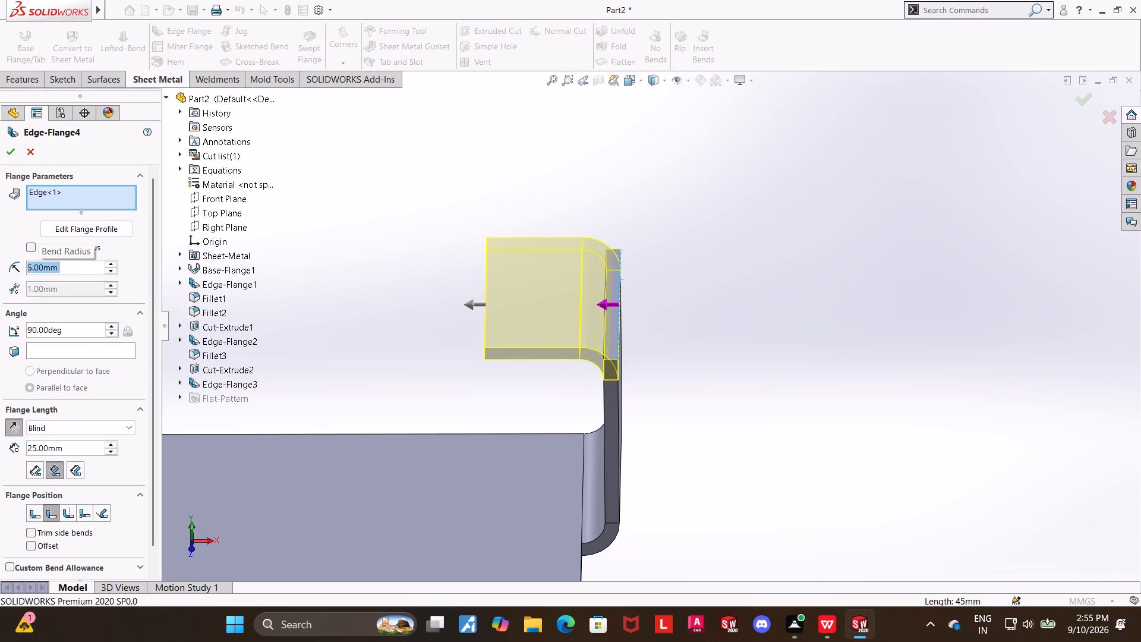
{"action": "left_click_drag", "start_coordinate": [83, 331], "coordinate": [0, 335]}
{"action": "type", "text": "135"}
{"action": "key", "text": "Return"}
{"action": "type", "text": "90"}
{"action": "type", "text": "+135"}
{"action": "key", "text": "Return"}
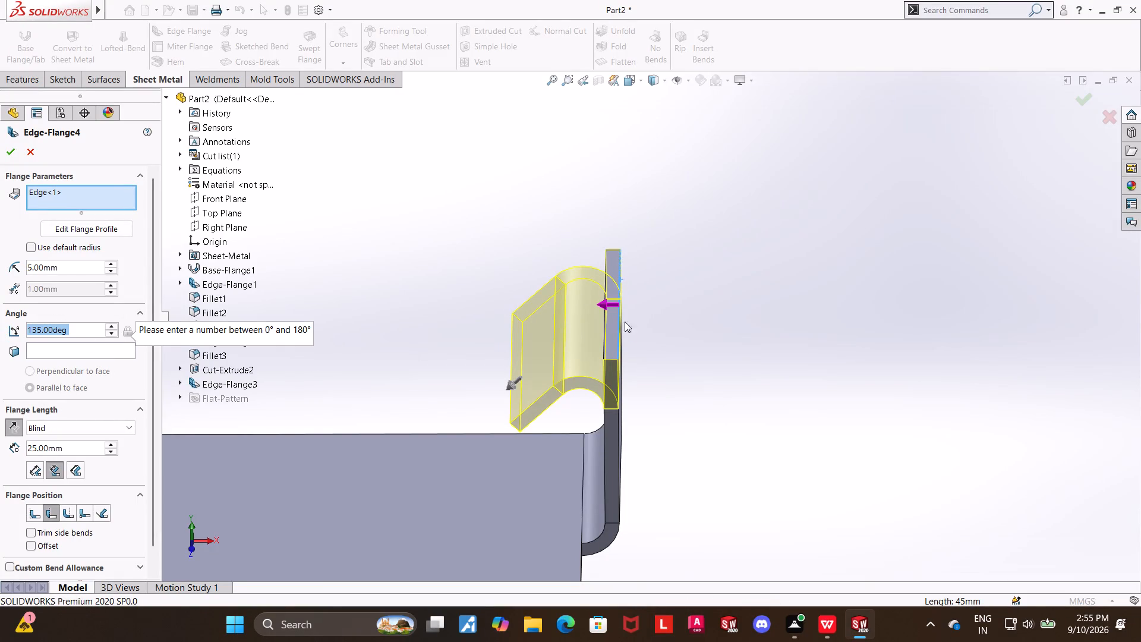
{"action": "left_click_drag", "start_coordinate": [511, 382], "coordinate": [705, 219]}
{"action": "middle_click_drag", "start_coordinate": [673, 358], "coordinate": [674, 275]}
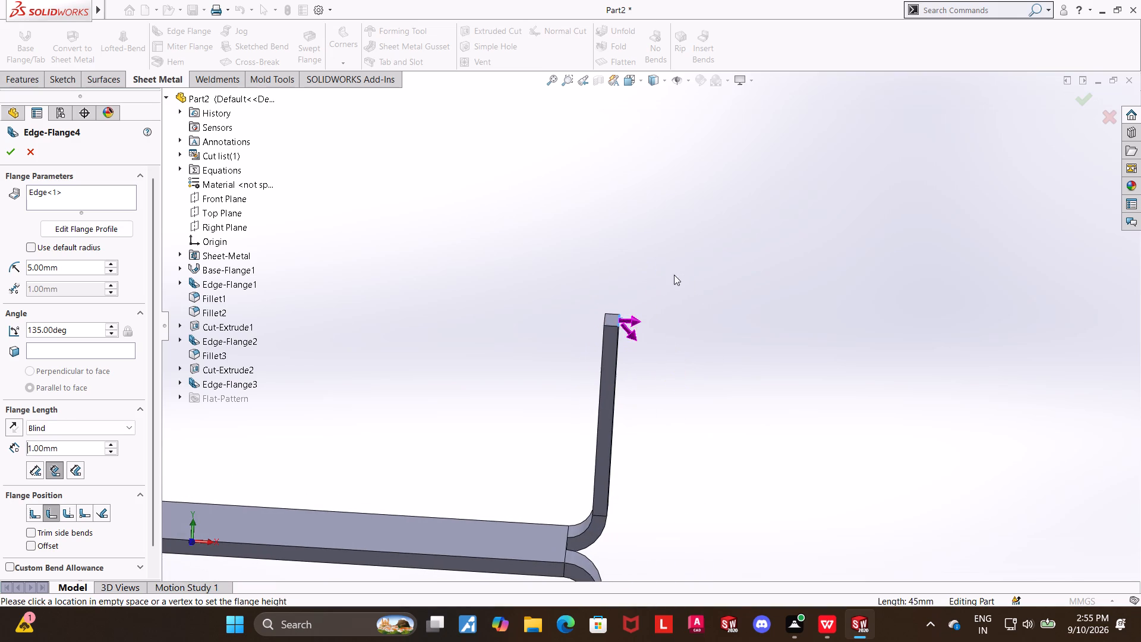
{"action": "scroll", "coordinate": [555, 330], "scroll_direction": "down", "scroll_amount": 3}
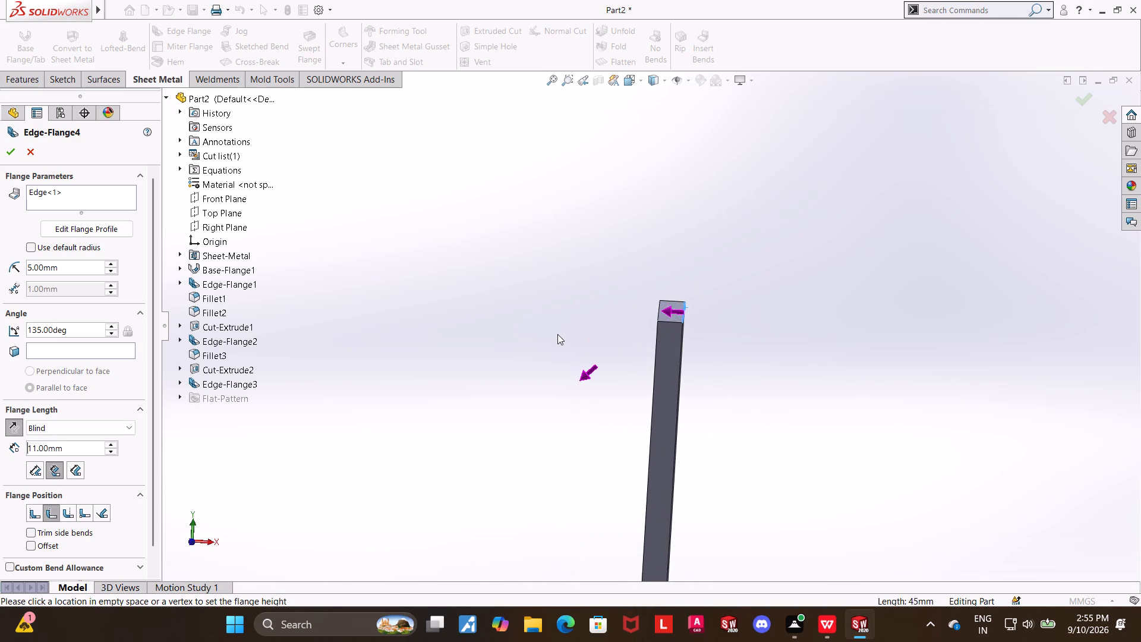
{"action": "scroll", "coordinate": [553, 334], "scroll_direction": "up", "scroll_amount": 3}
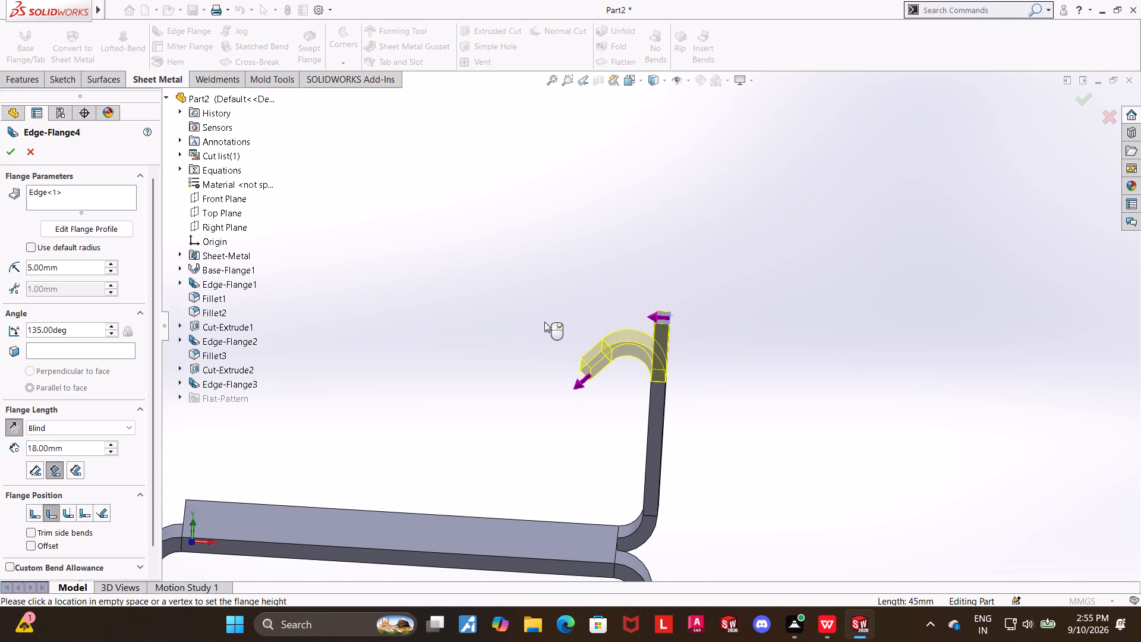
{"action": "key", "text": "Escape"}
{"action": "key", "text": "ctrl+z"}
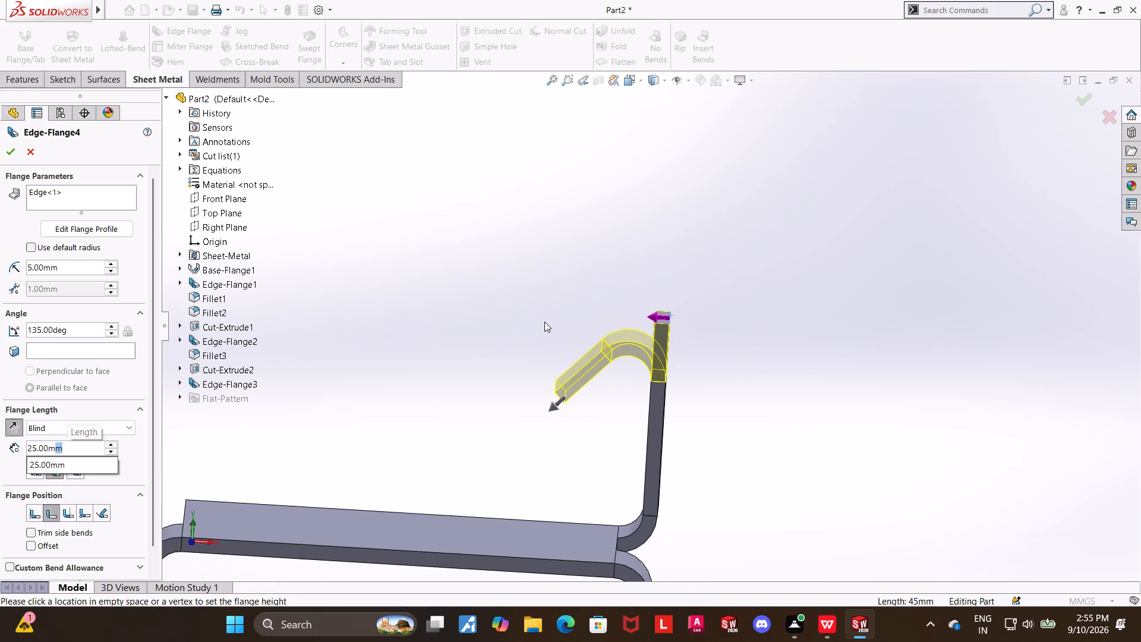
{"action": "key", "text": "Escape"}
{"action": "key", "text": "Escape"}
Add a 25 mm edge flange at 45° along the upright flange's top edge, leaning inward over the plate, with the default bend radius.
{"action": "scroll", "coordinate": [736, 235], "scroll_direction": "down", "scroll_amount": 3}
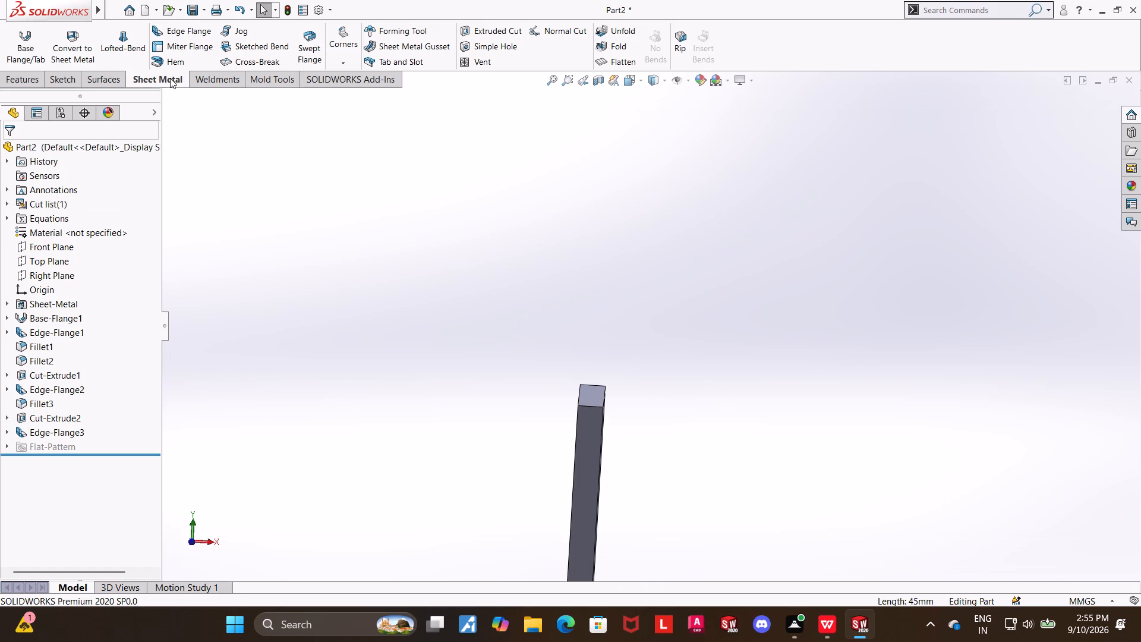
{"action": "left_click", "coordinate": [171, 28]}
{"action": "middle_click_drag", "start_coordinate": [572, 313], "coordinate": [595, 355]}
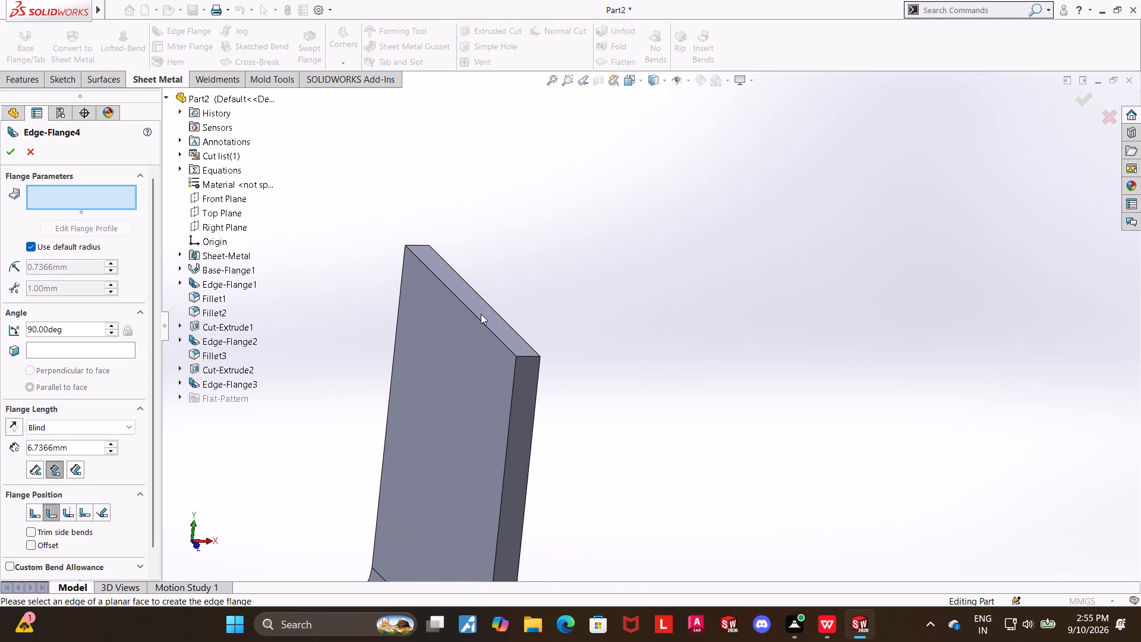
{"action": "left_click", "coordinate": [476, 316]}
{"action": "middle_click", "coordinate": [591, 292]}
{"action": "middle_click_drag", "start_coordinate": [570, 286], "coordinate": [534, 269]}
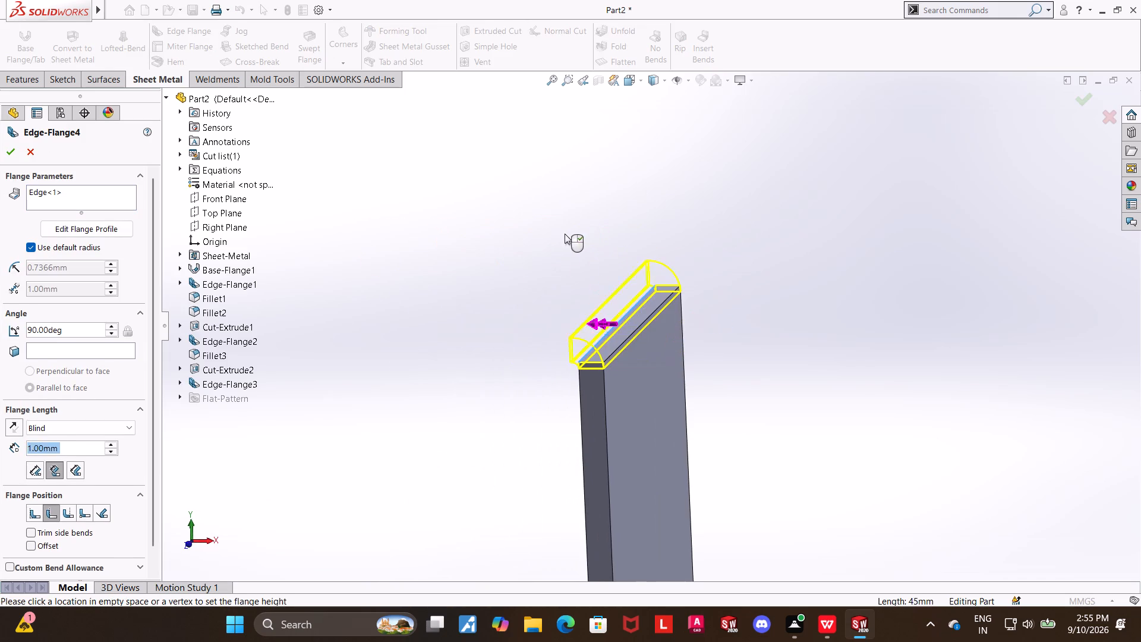
{"action": "middle_click_drag", "start_coordinate": [620, 248], "coordinate": [644, 256]}
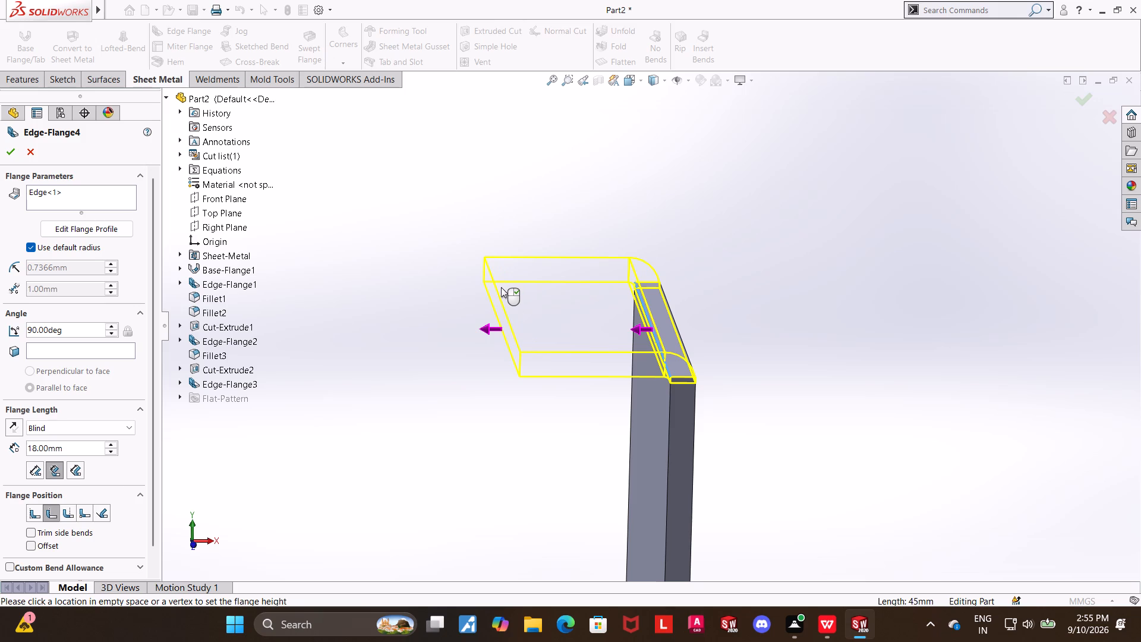
{"action": "key", "text": "2"}
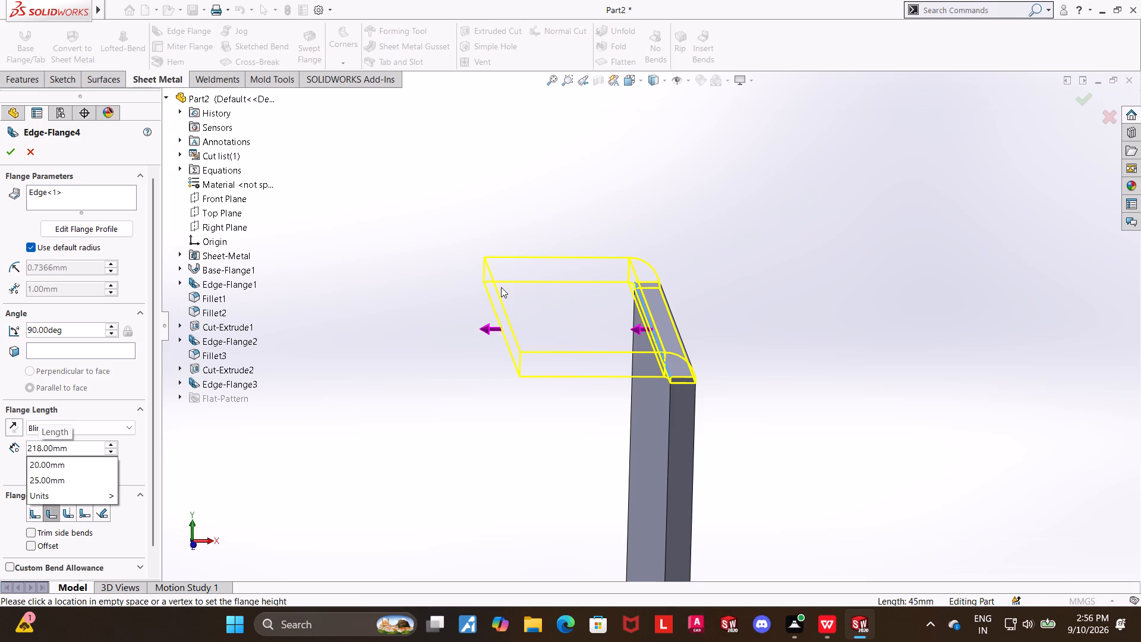
{"action": "key", "text": "Right"}
{"action": "key", "text": "Right"}
{"action": "key", "text": "BackSpace"}
{"action": "key", "text": "BackSpace"}
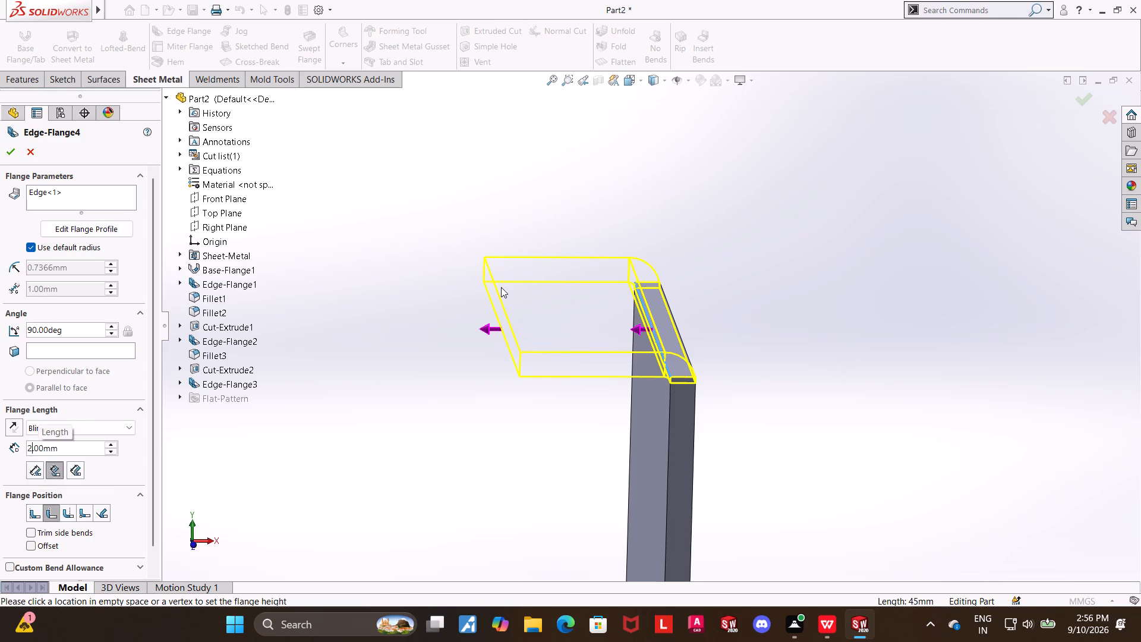
{"action": "key", "text": "5"}
{"action": "key", "text": "Return"}
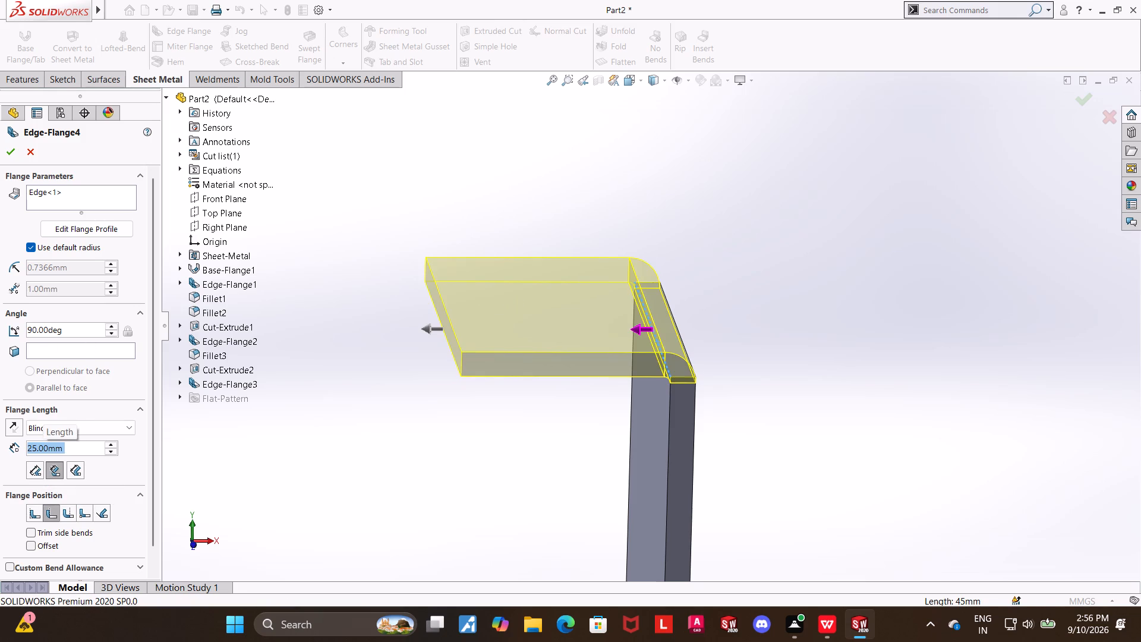
{"action": "left_click_drag", "start_coordinate": [72, 332], "coordinate": [15, 325]}
{"action": "type", "text": "45"}
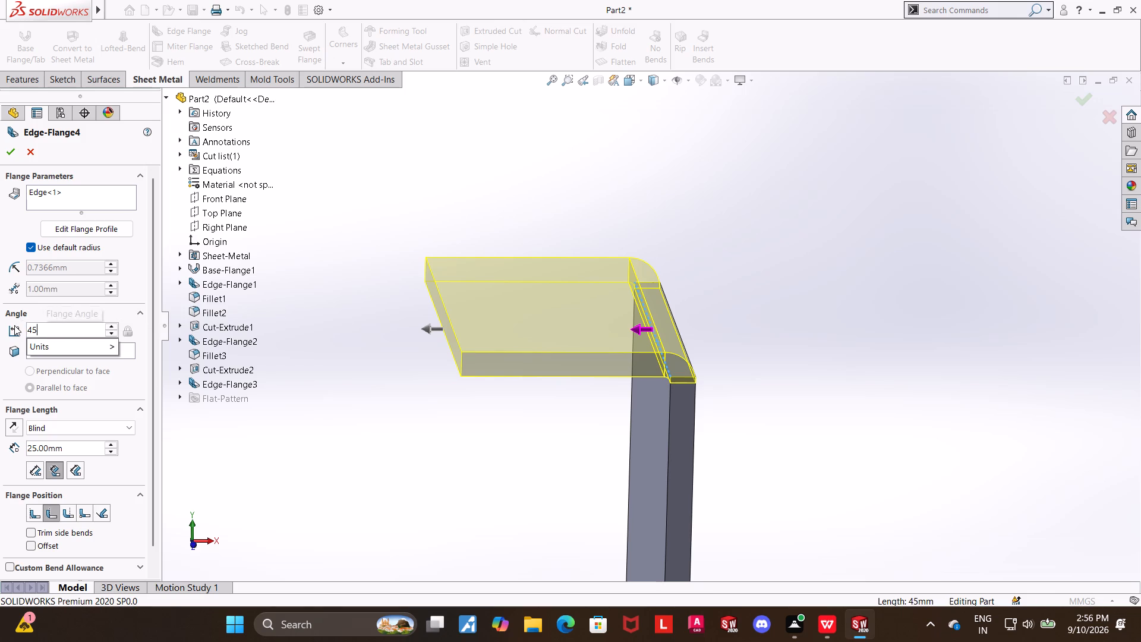
{"action": "key", "text": "Return"}
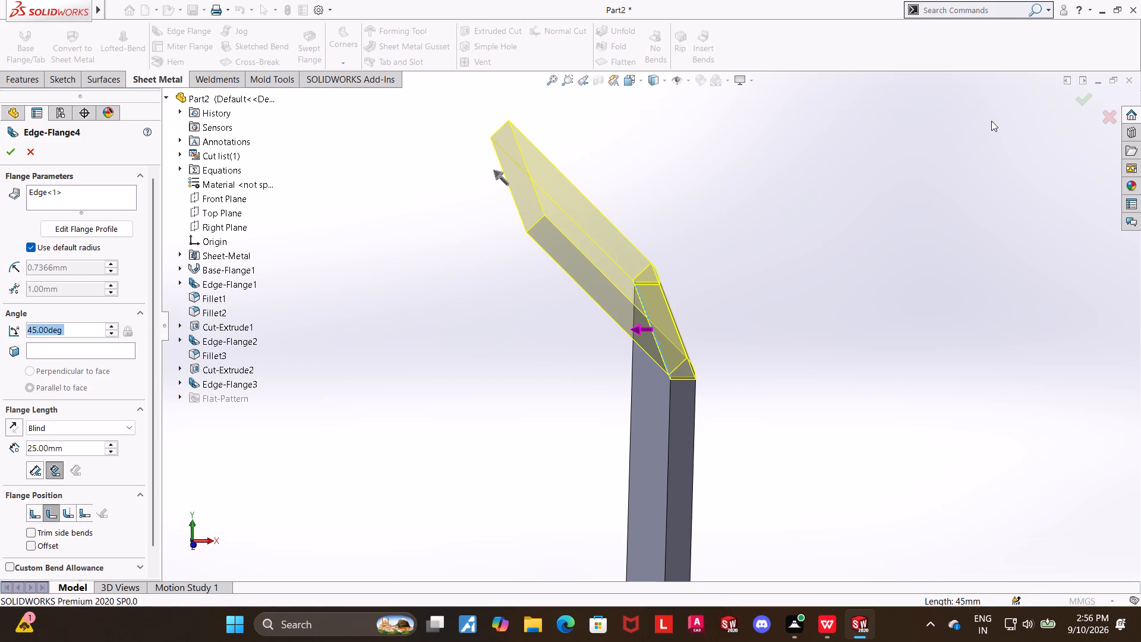
{"action": "left_click", "coordinate": [7, 149]}
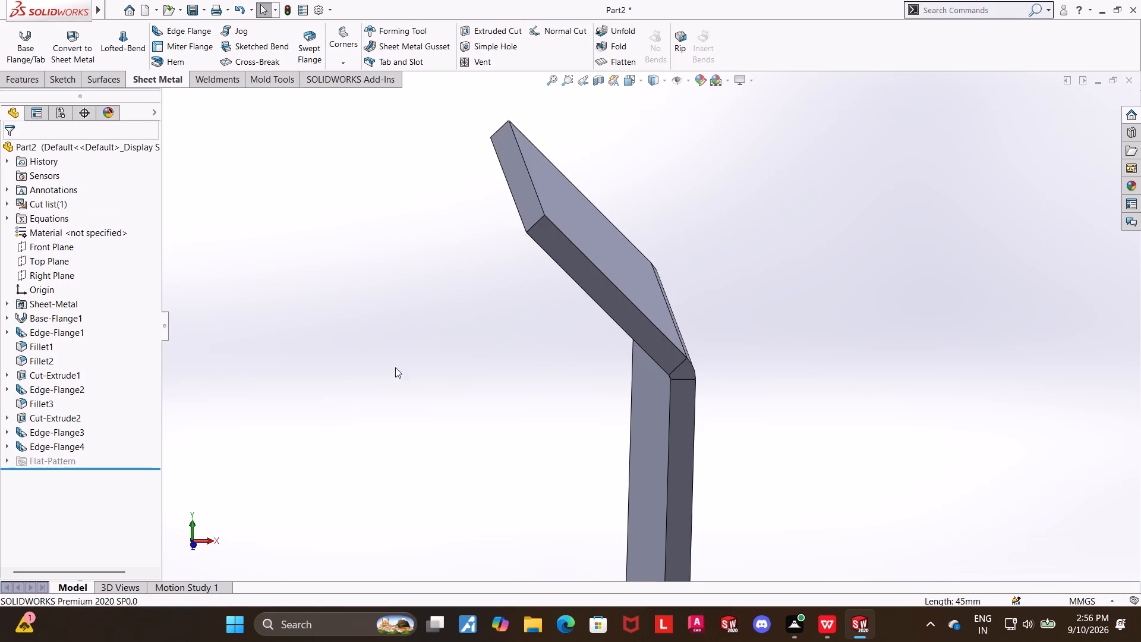
Examine the angled flange and its bend with the upright flange from several sides.
{"action": "middle_click_drag", "start_coordinate": [391, 351], "coordinate": [387, 294]}
{"action": "scroll", "coordinate": [383, 309], "scroll_direction": "up", "scroll_amount": 5}
{"action": "middle_click_drag", "start_coordinate": [434, 382], "coordinate": [427, 416]}
{"action": "scroll", "coordinate": [427, 416], "scroll_direction": "up", "scroll_amount": 1}
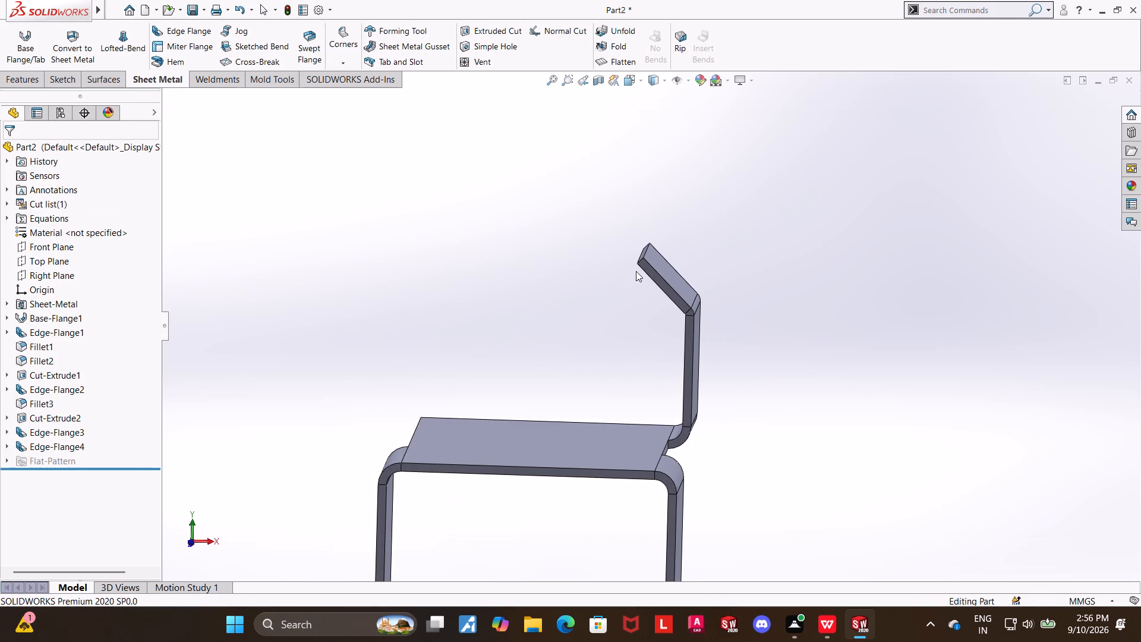
{"action": "scroll", "coordinate": [619, 291], "scroll_direction": "down", "scroll_amount": 2}
{"action": "middle_click_drag", "start_coordinate": [544, 318], "coordinate": [550, 317]}
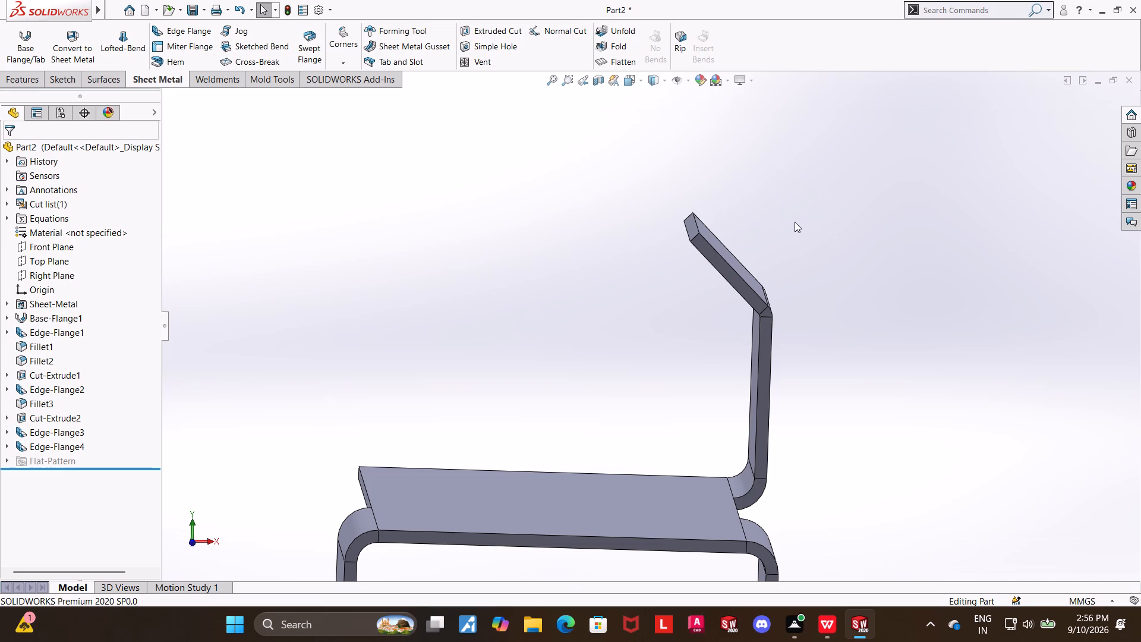
{"action": "middle_click_drag", "start_coordinate": [792, 221], "coordinate": [779, 214]}
{"action": "scroll", "coordinate": [780, 214], "scroll_direction": "up", "scroll_amount": 1}
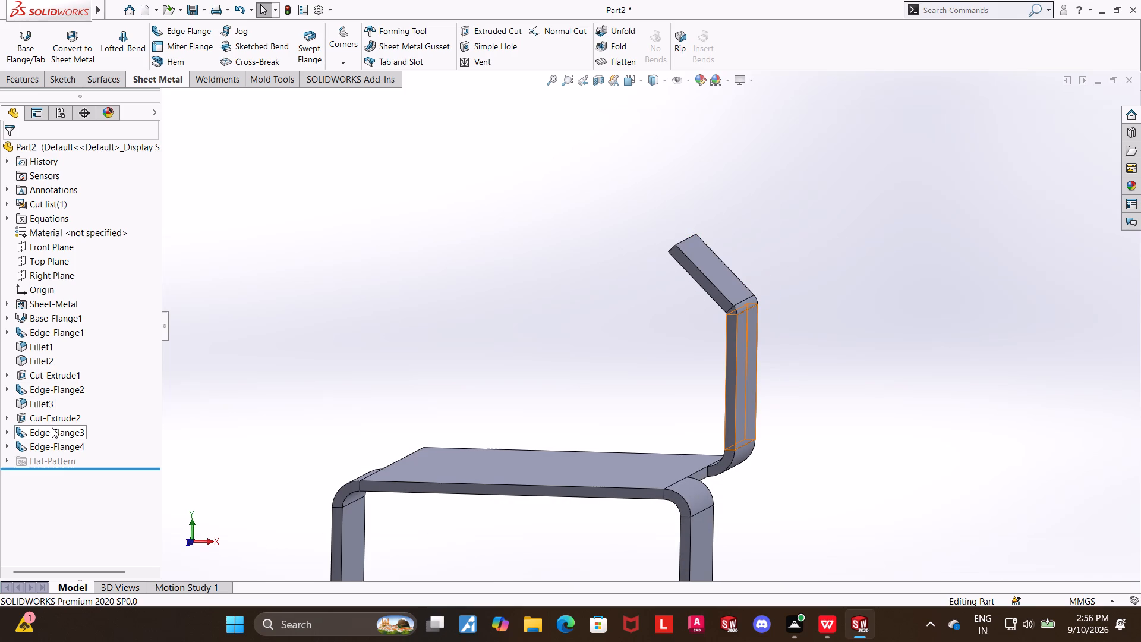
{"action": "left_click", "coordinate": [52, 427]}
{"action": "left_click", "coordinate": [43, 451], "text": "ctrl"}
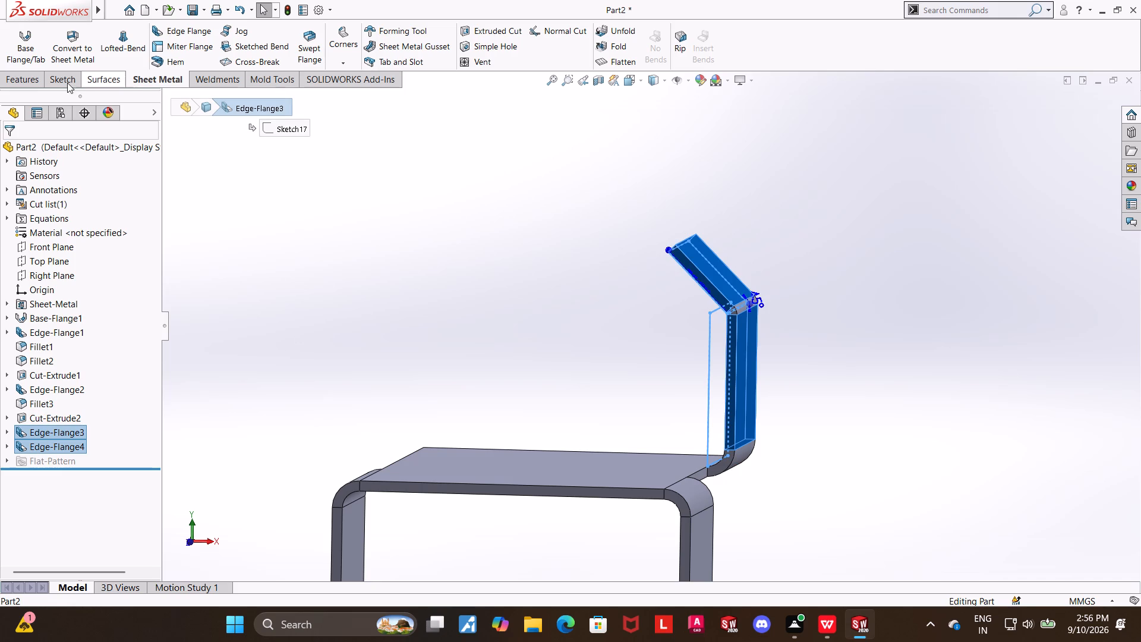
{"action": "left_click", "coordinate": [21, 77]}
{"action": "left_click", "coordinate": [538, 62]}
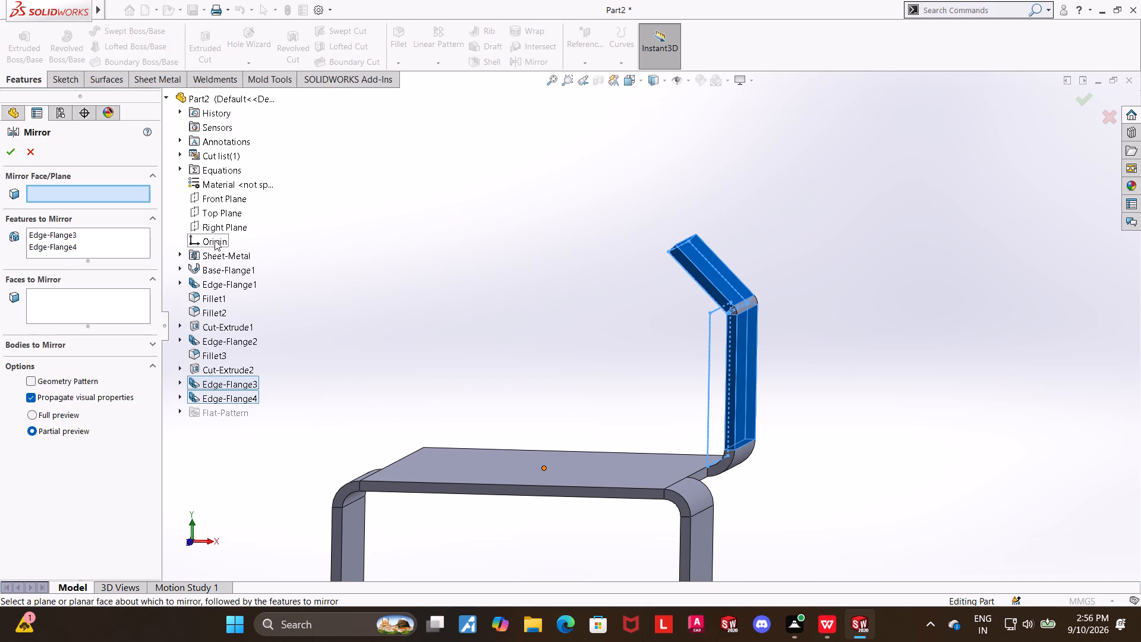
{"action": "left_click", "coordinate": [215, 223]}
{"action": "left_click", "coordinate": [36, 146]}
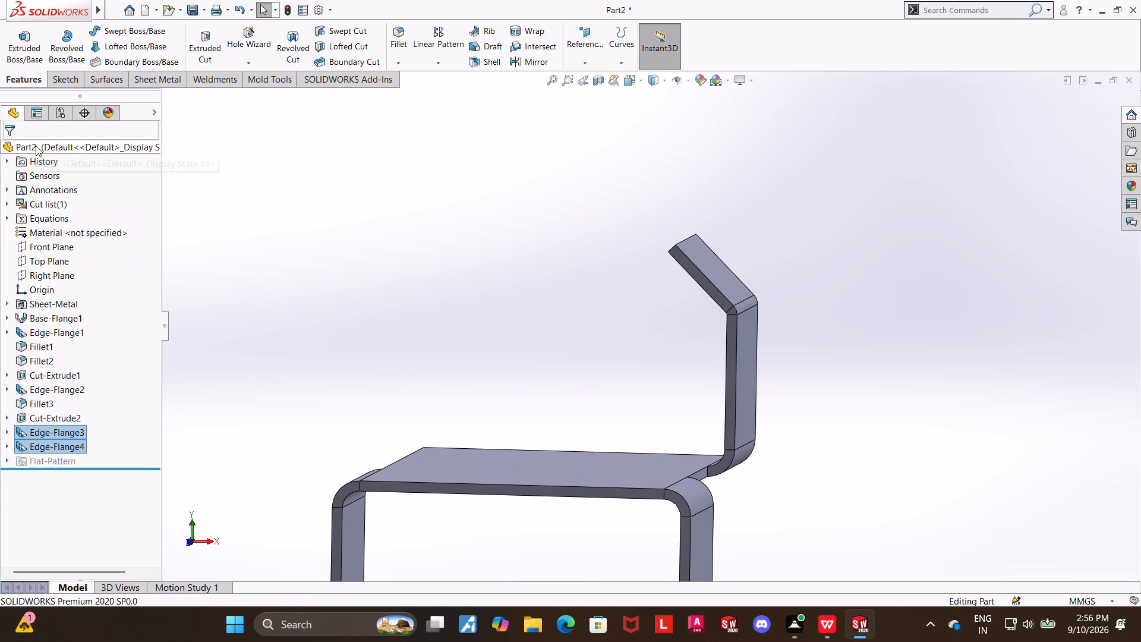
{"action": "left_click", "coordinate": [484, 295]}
Start an edge flange on the free end edge of the 45° angled flange, with a custom bend radius of 5 mm.
{"action": "middle_click_drag", "start_coordinate": [354, 341], "coordinate": [364, 343]}
{"action": "scroll", "coordinate": [359, 342], "scroll_direction": "up", "scroll_amount": 1}
{"action": "middle_click_drag", "start_coordinate": [370, 348], "coordinate": [366, 358]}
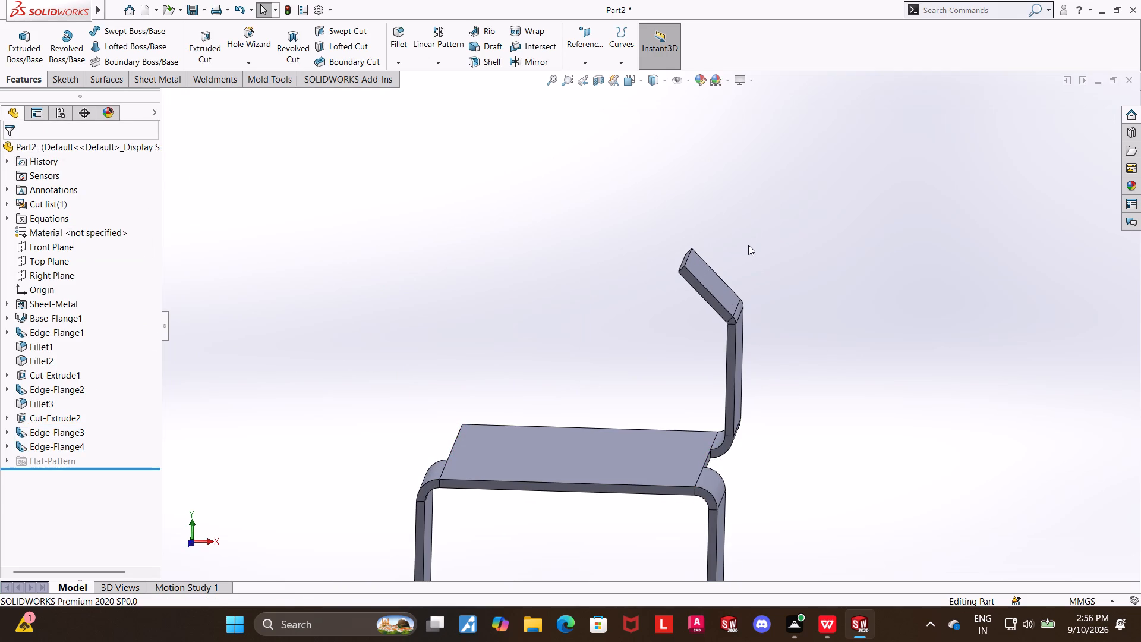
{"action": "scroll", "coordinate": [760, 246], "scroll_direction": "down", "scroll_amount": 2}
{"action": "middle_click_drag", "start_coordinate": [735, 265], "coordinate": [741, 266]}
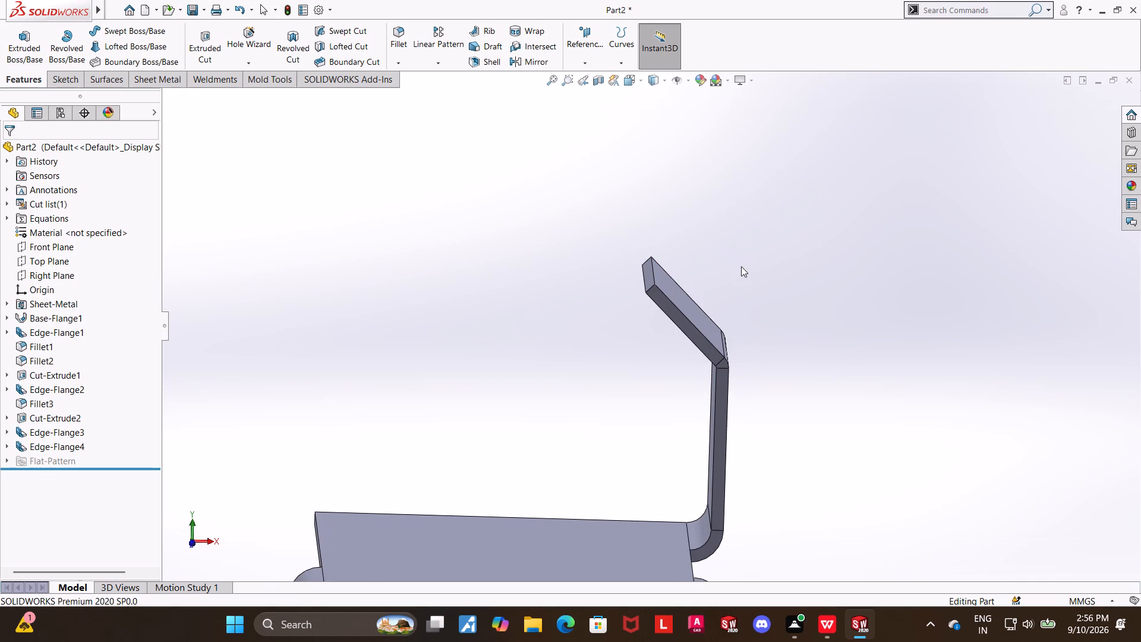
{"action": "middle_click_drag", "start_coordinate": [741, 266], "coordinate": [737, 463]}
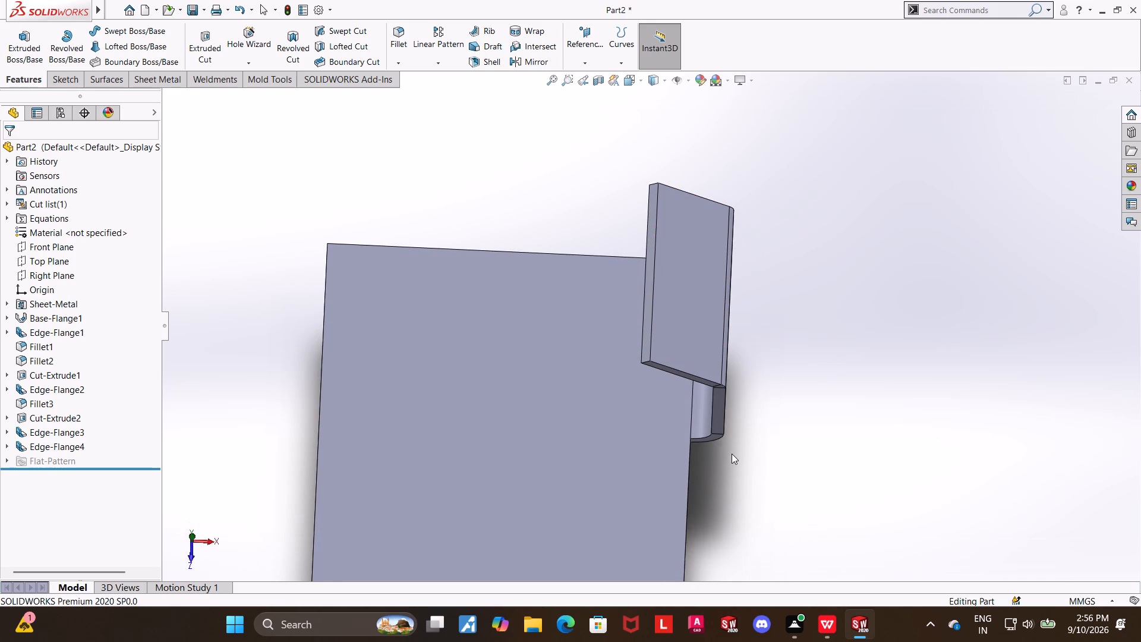
{"action": "middle_click_drag", "start_coordinate": [760, 372], "coordinate": [770, 189]}
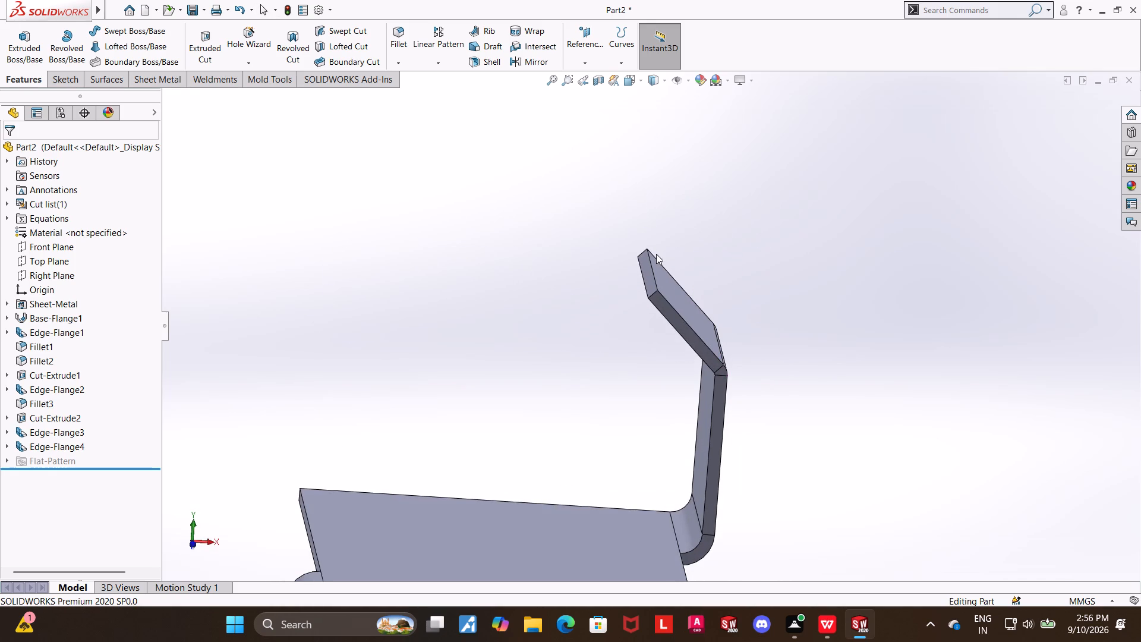
{"action": "left_click", "coordinate": [146, 73]}
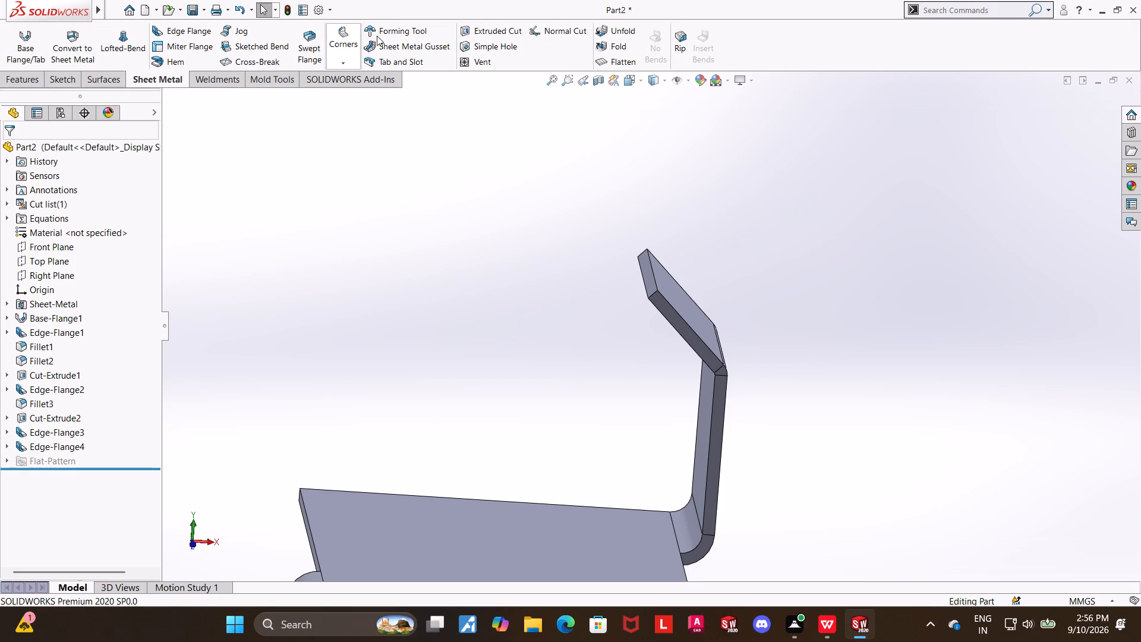
{"action": "left_click", "coordinate": [166, 29]}
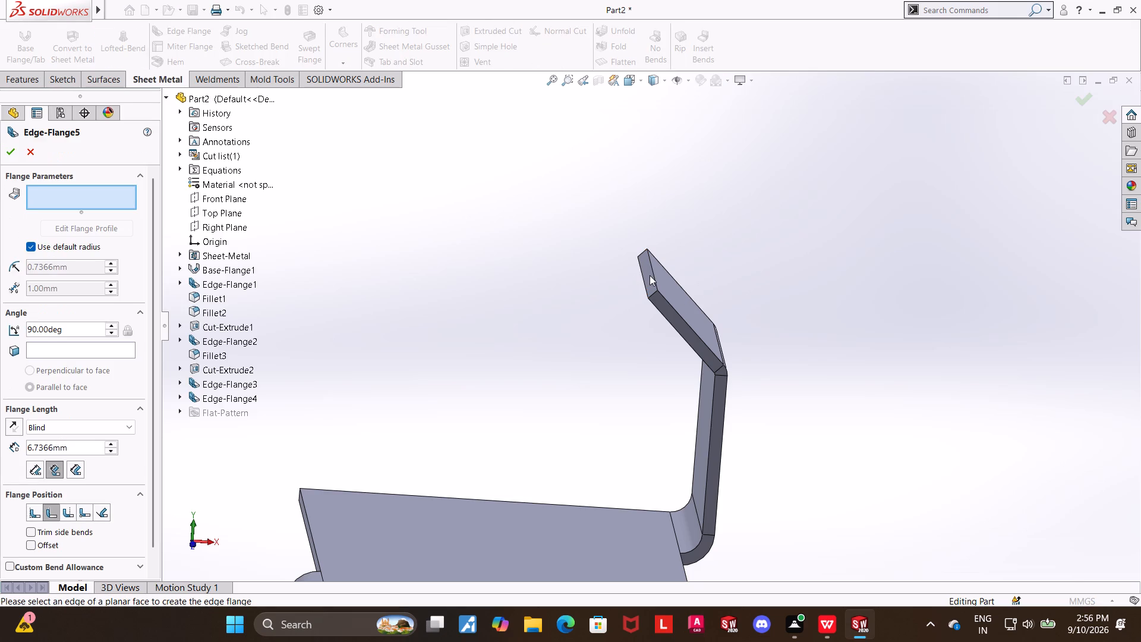
{"action": "left_click", "coordinate": [652, 275]}
{"action": "middle_click", "coordinate": [760, 200]}
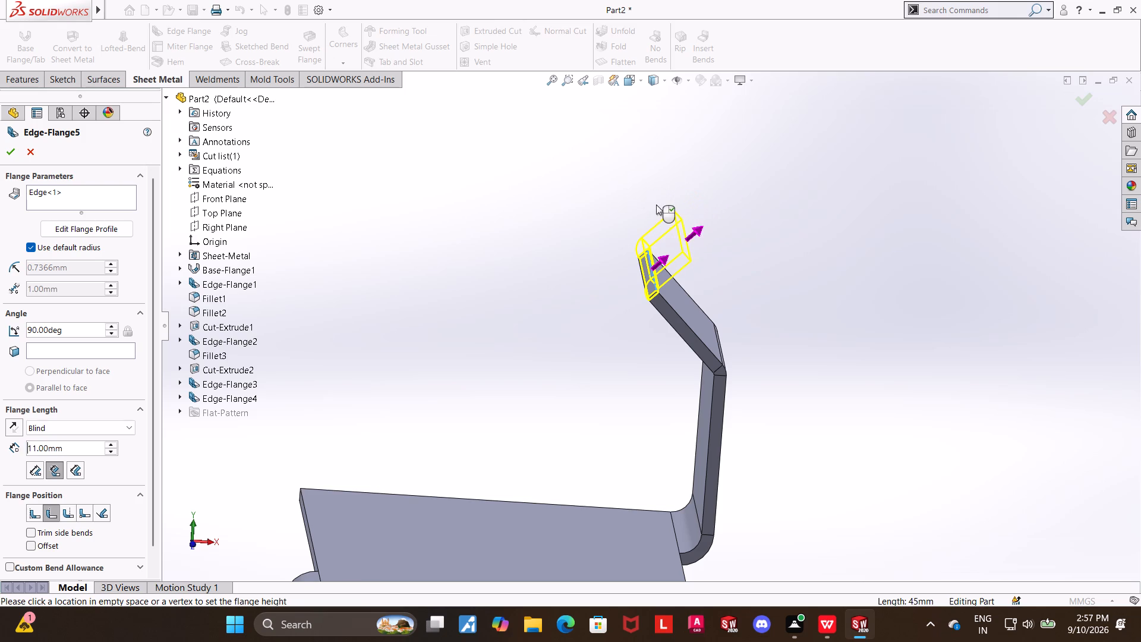
{"action": "middle_click_drag", "start_coordinate": [650, 204], "coordinate": [643, 202]}
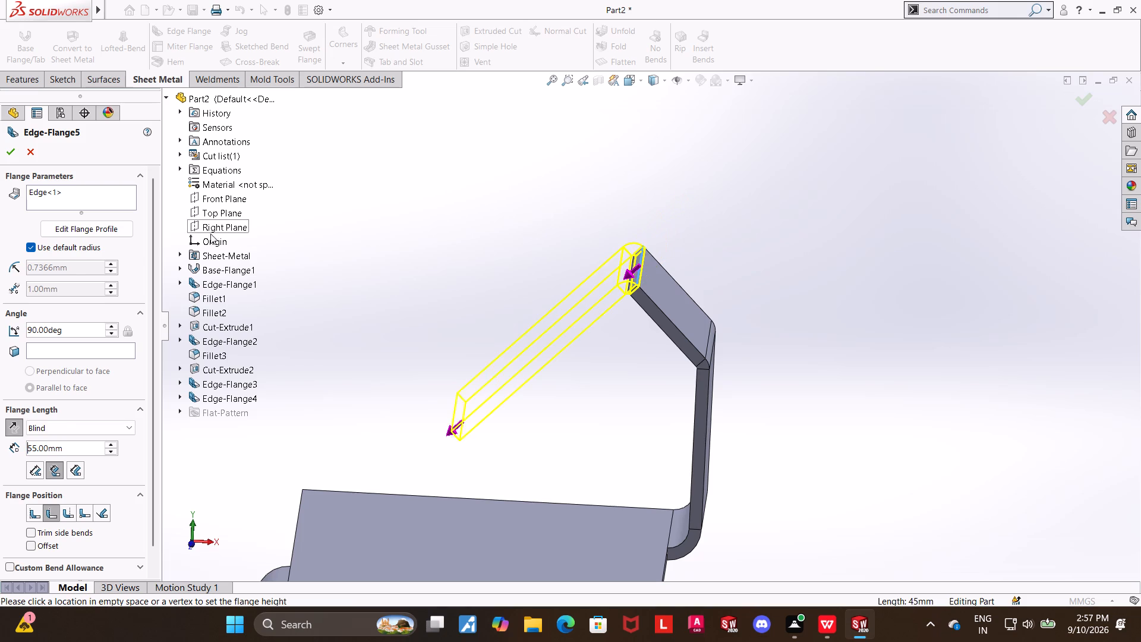
{"action": "left_click", "coordinate": [31, 248]}
{"action": "left_click_drag", "start_coordinate": [79, 268], "coordinate": [0, 266]}
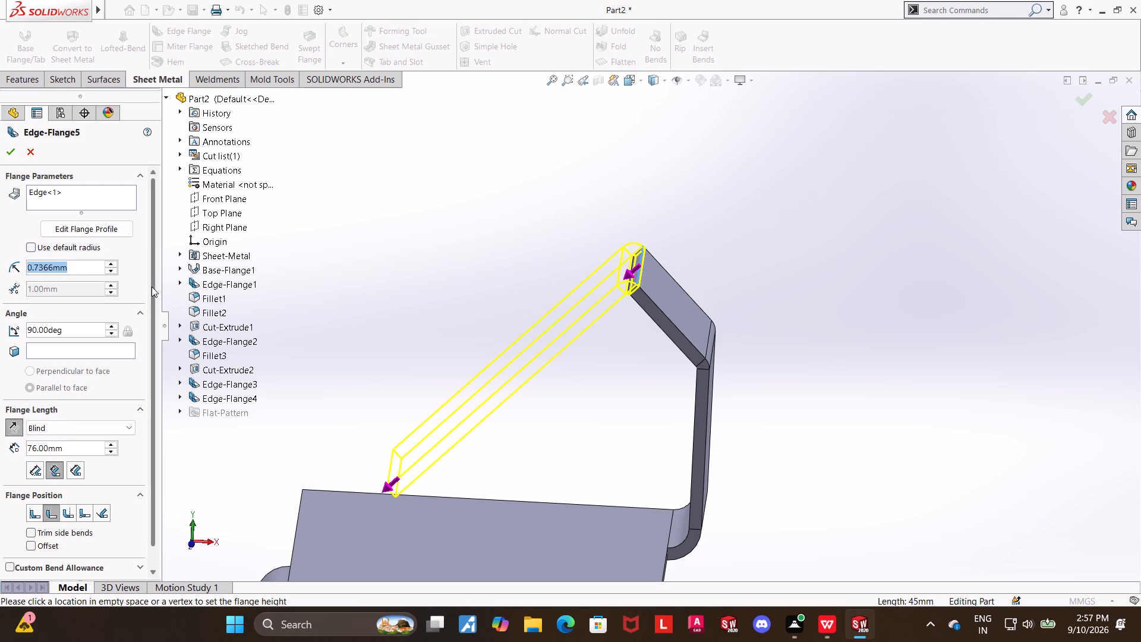
{"action": "key", "text": "5"}
{"action": "key", "text": "Return"}
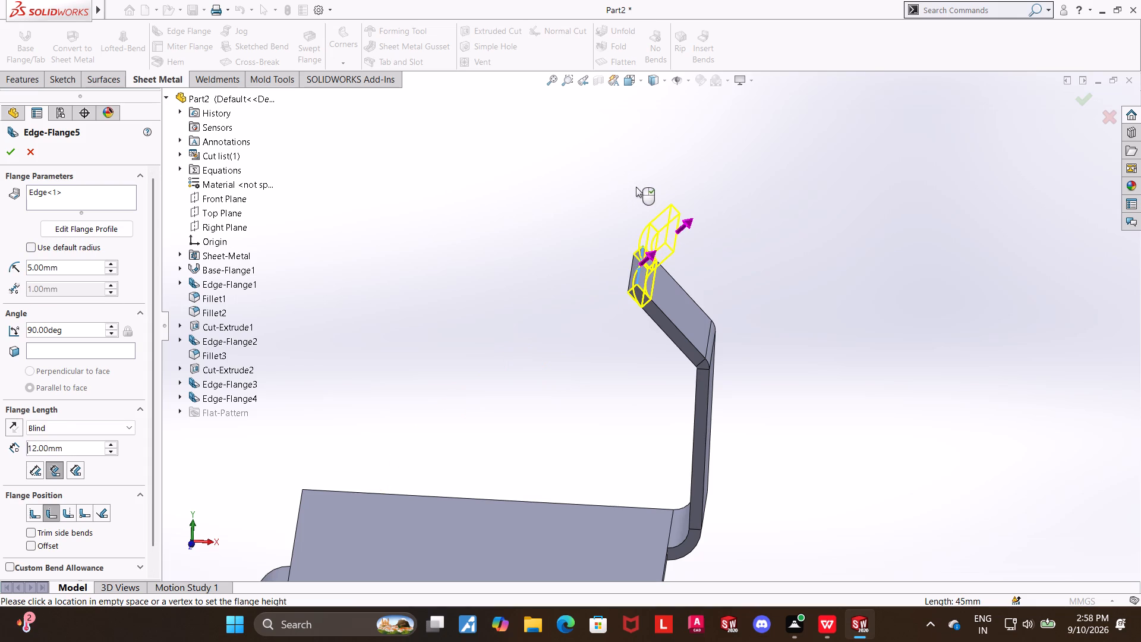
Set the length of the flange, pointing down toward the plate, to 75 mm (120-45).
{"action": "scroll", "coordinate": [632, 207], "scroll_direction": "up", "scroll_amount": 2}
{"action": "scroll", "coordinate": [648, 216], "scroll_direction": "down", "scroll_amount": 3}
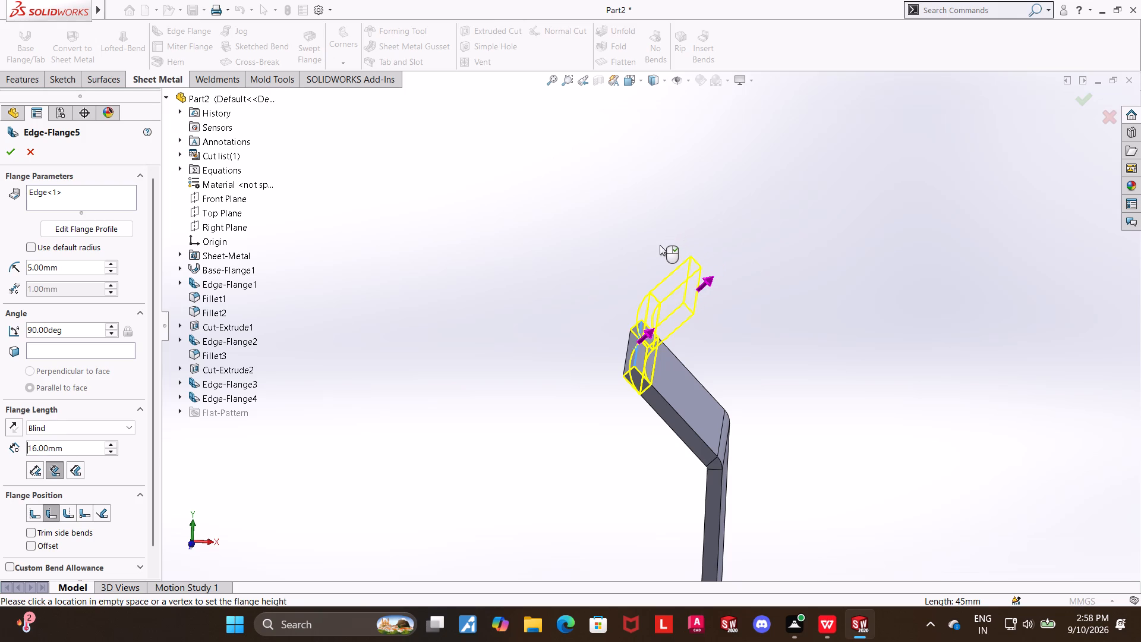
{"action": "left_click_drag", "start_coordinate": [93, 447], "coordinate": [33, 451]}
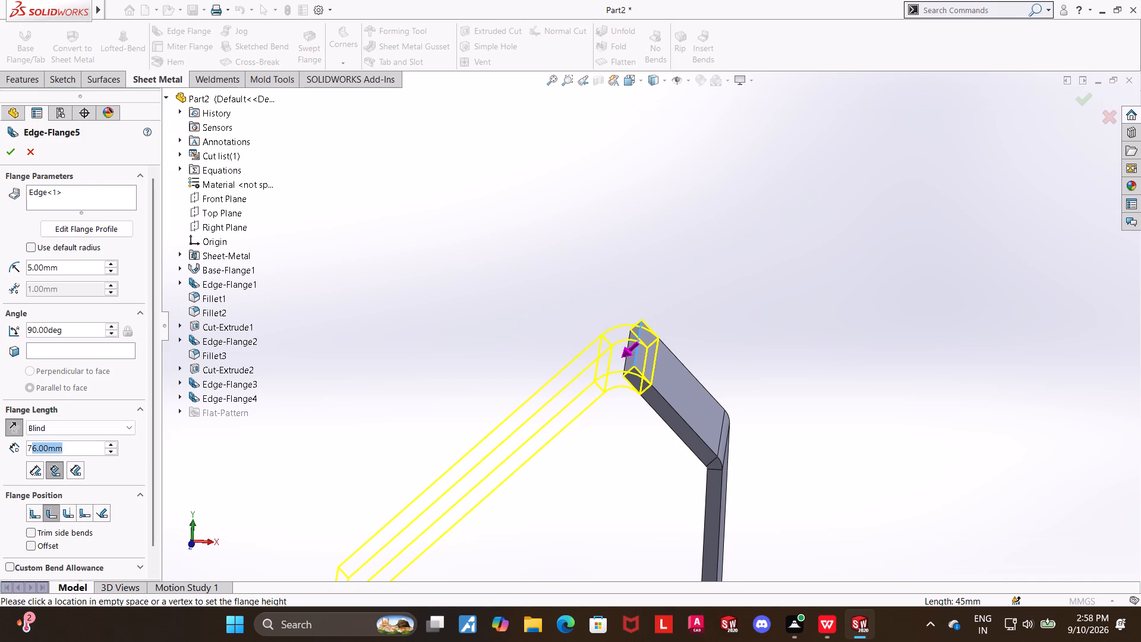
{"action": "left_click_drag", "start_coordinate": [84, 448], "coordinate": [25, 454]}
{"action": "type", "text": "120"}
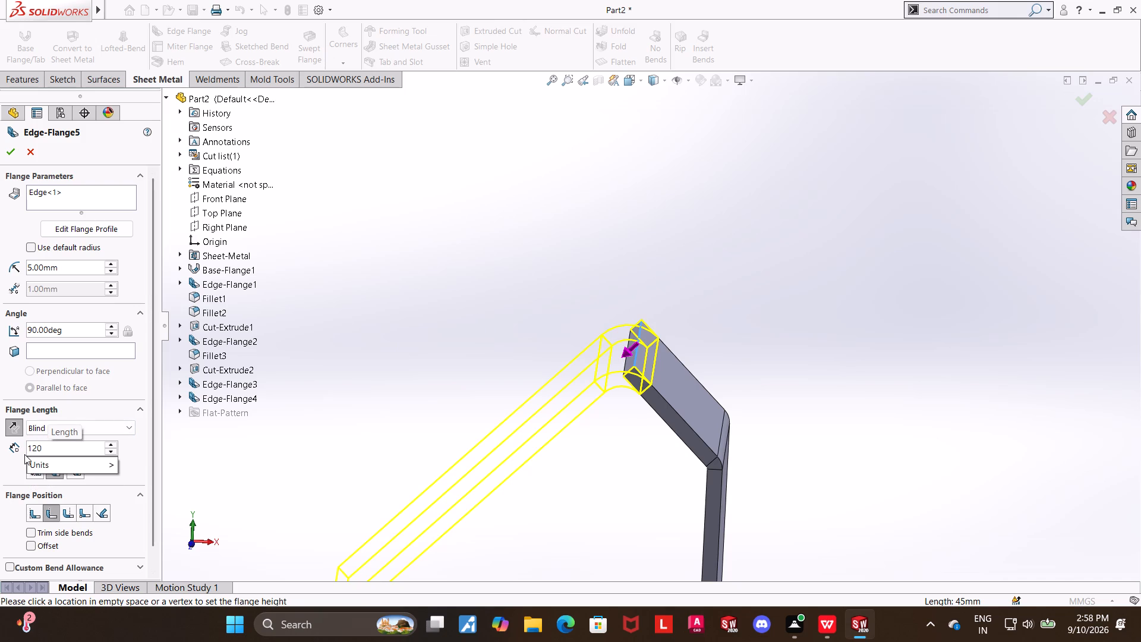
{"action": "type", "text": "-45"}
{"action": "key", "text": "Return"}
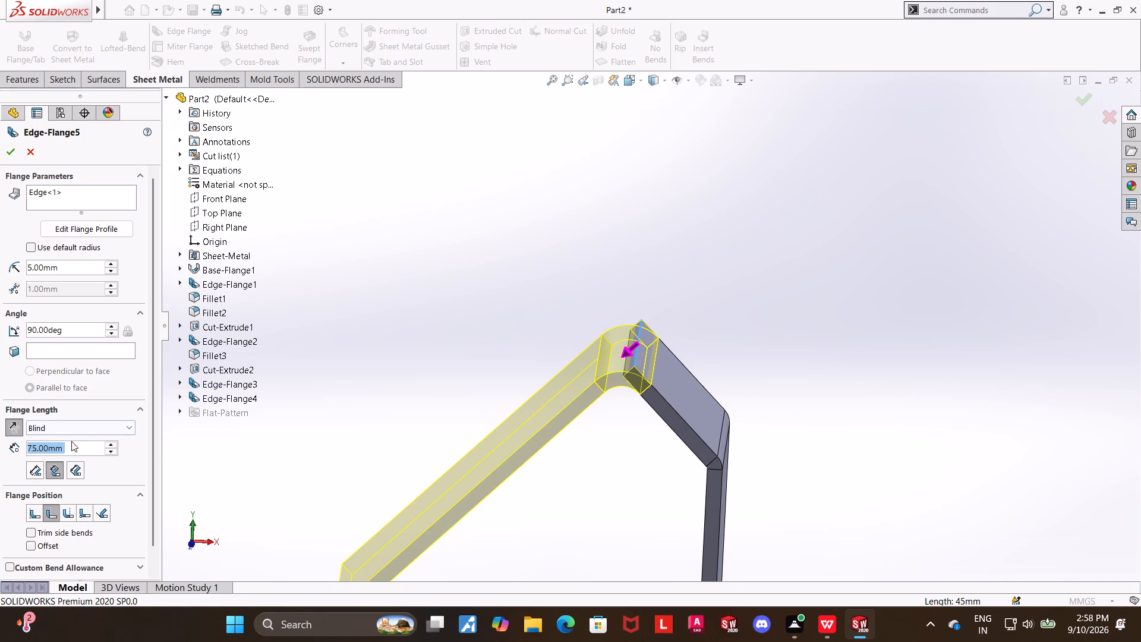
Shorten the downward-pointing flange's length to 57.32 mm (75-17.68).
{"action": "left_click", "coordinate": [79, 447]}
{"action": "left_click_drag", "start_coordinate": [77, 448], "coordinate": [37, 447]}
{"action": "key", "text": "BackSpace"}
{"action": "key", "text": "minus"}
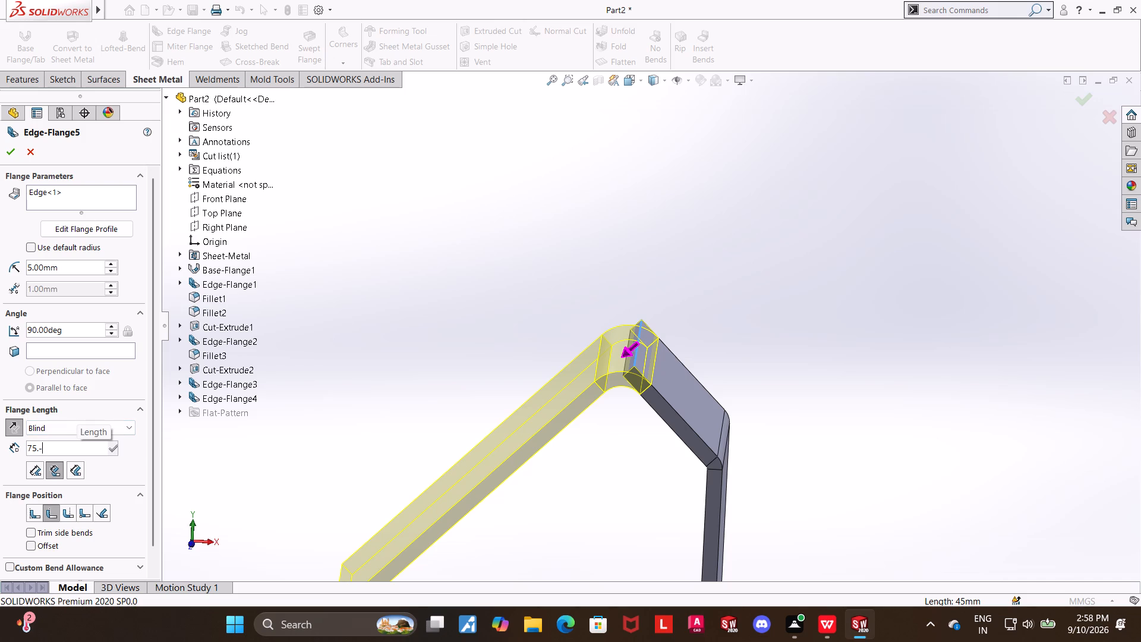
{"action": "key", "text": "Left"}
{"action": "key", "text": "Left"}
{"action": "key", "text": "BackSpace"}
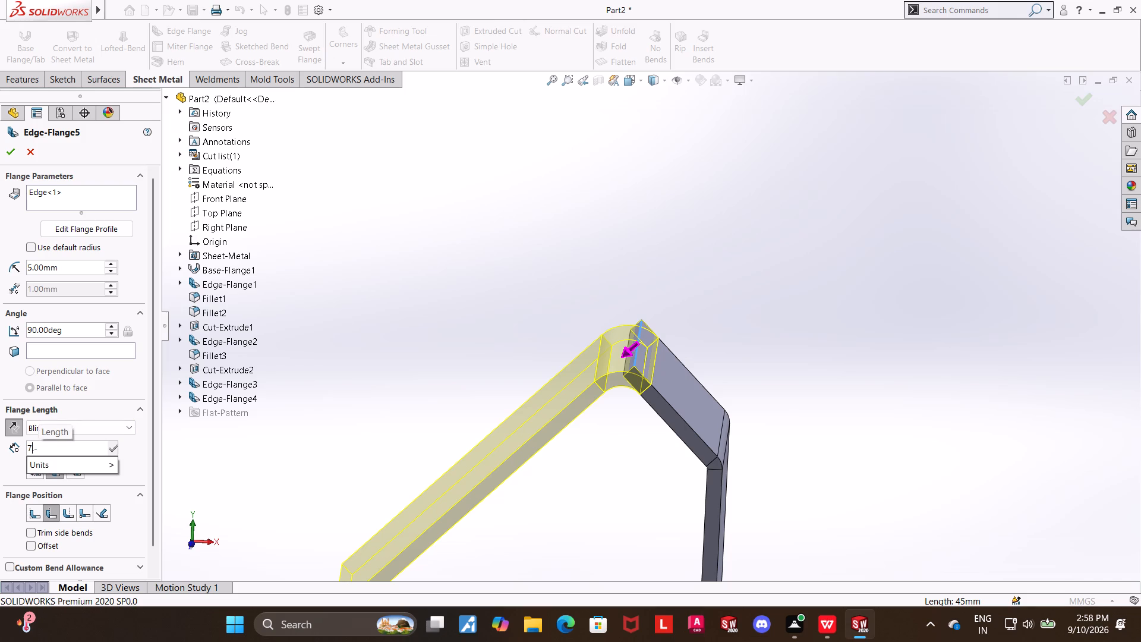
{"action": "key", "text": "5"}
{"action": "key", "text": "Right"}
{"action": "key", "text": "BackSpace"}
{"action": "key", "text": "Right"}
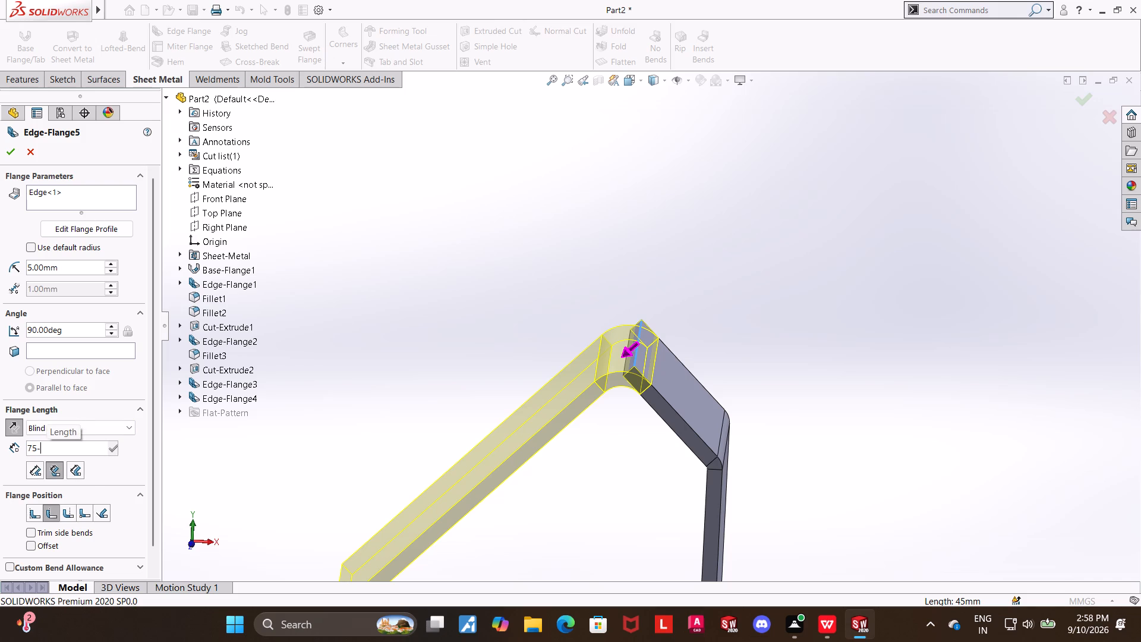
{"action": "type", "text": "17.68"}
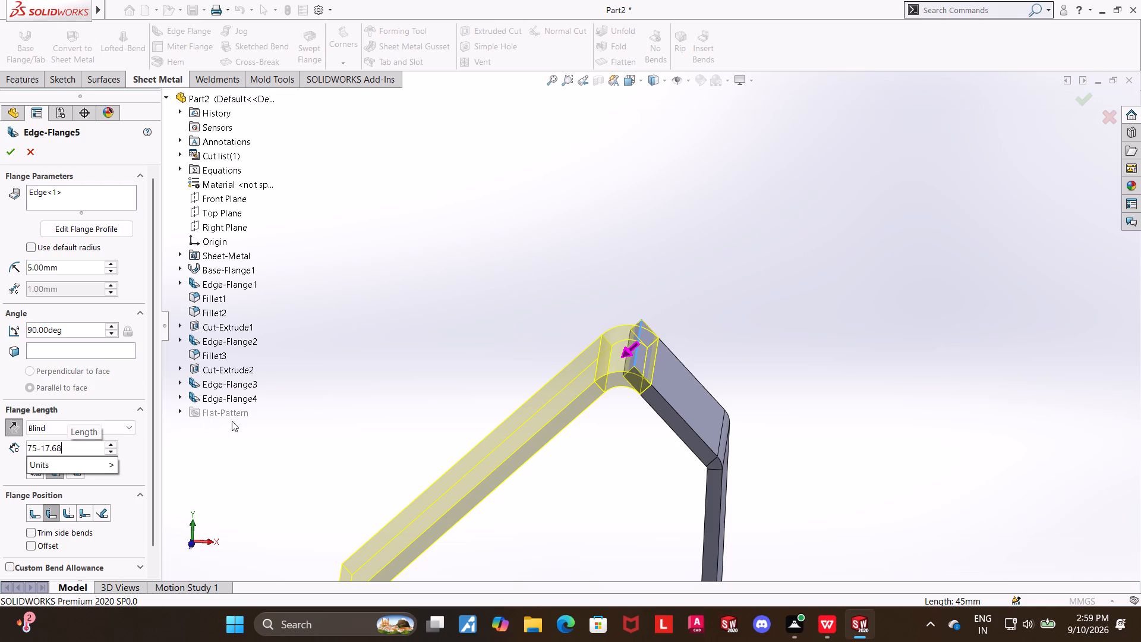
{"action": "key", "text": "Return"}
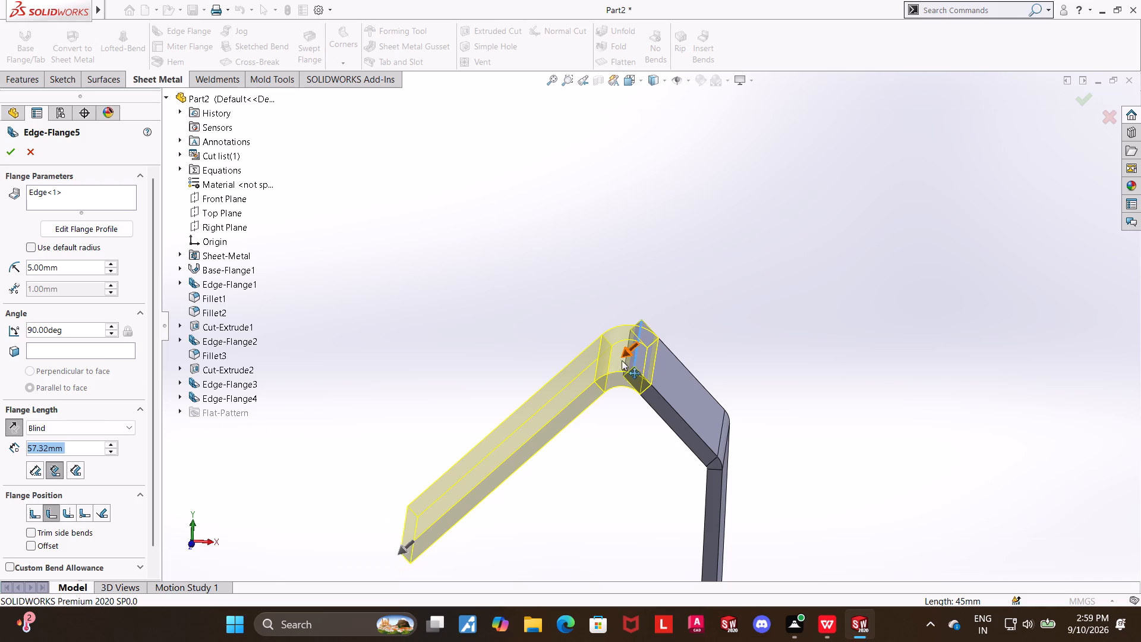
Flip the new flange to point upward, away from the plate, and set its length to 57.32 mm (75-17.68).
{"action": "left_click_drag", "start_coordinate": [403, 551], "coordinate": [415, 536]}
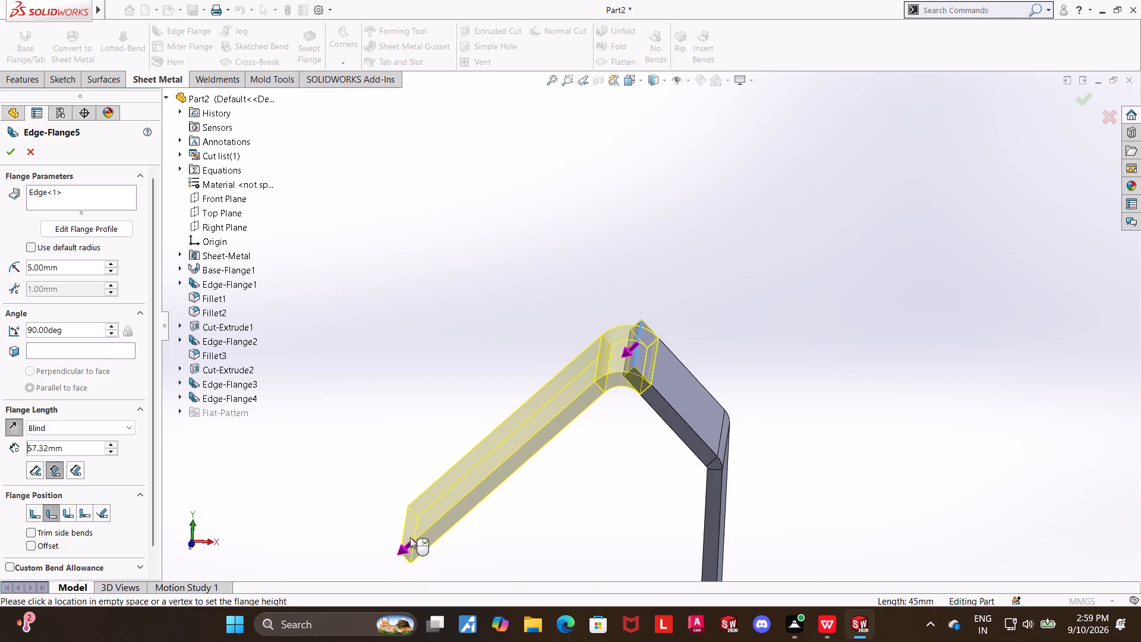
{"action": "left_click", "coordinate": [628, 349]}
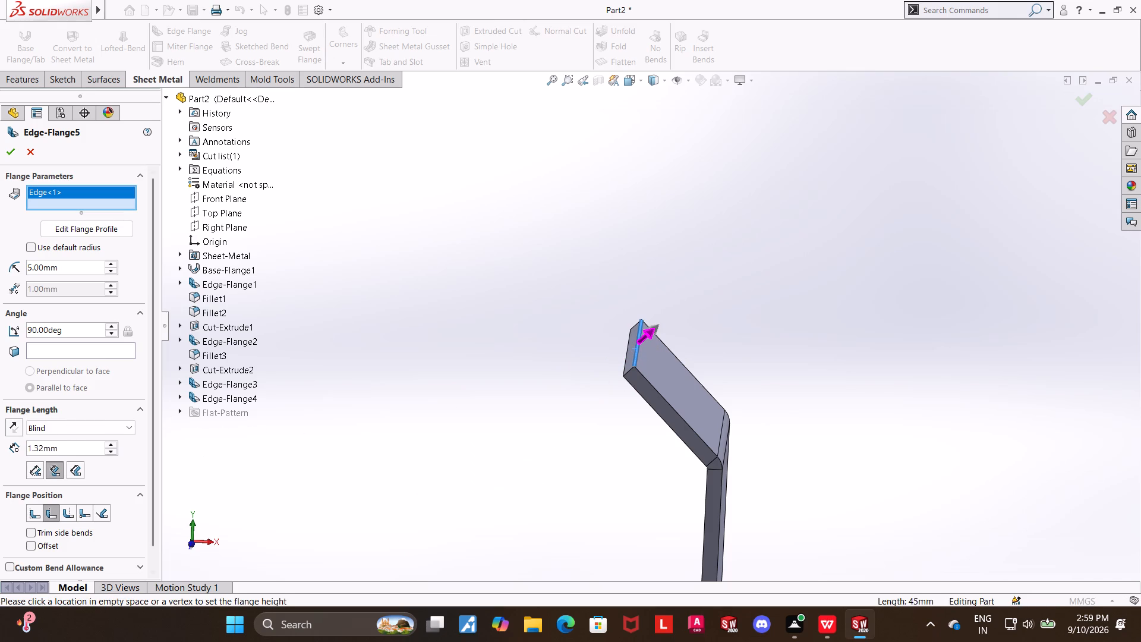
{"action": "left_click_drag", "start_coordinate": [67, 448], "coordinate": [13, 449]}
{"action": "type", "text": "75-"}
{"action": "type", "text": "17.68"}
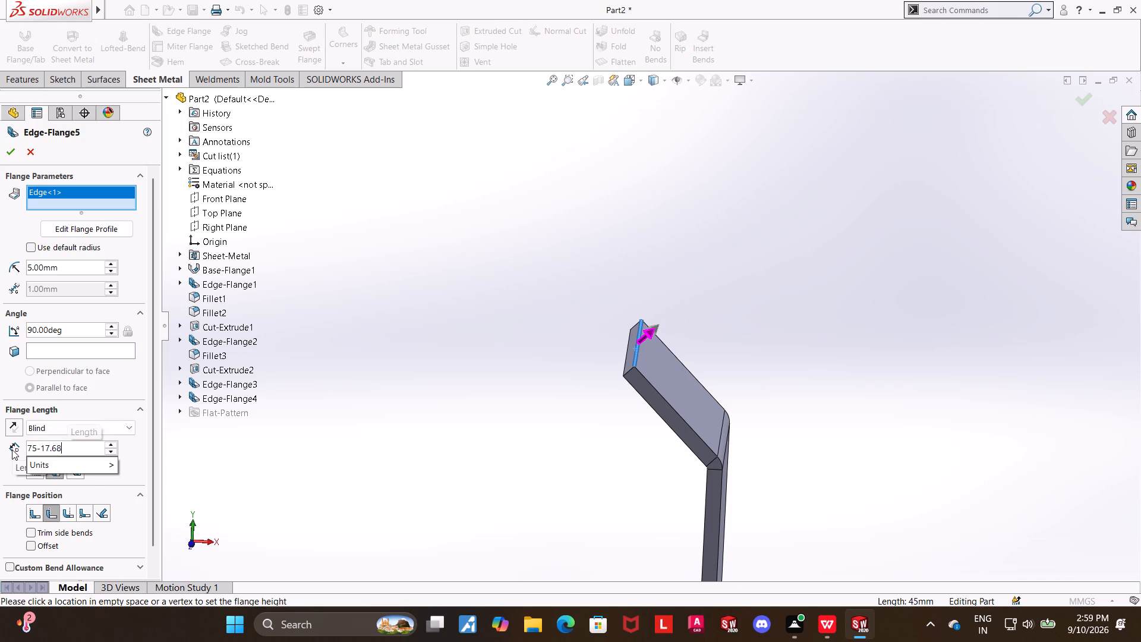
{"action": "key", "text": "Return"}
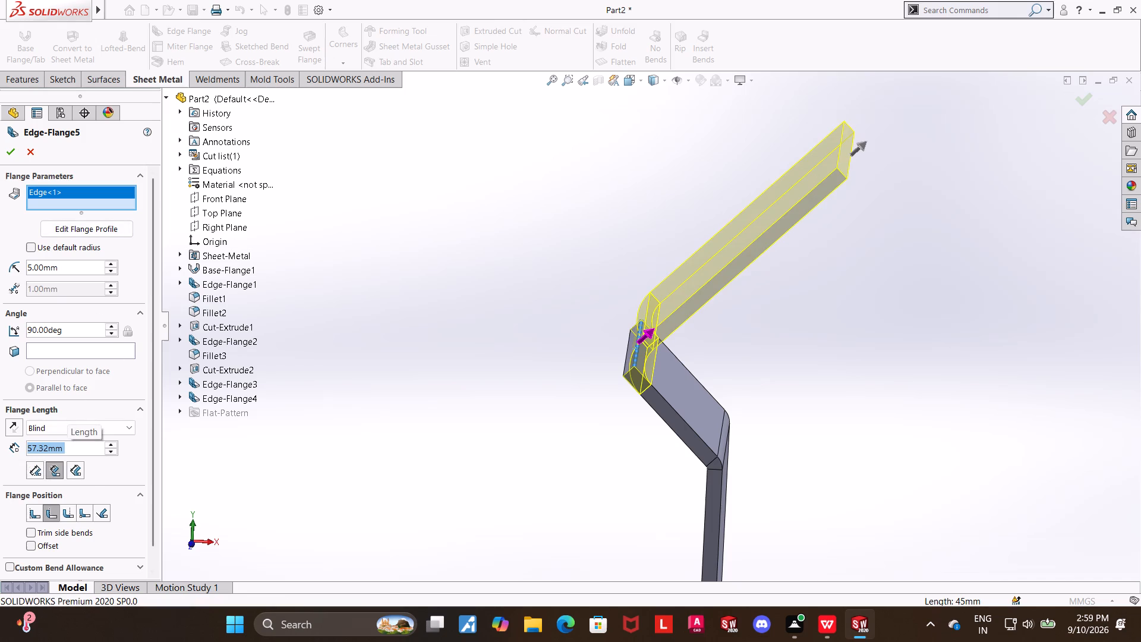
Set the new flange's angle to 45° so it rises vertically from the angled flange, and finish the edge flange.
{"action": "left_click_drag", "start_coordinate": [71, 328], "coordinate": [24, 327]}
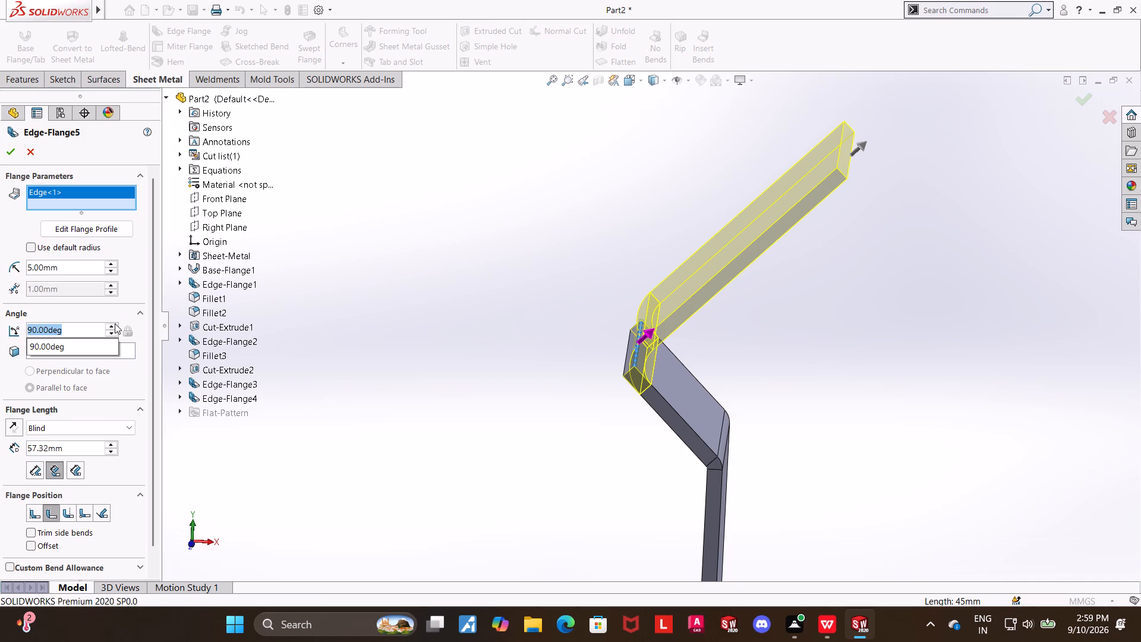
{"action": "type", "text": "45"}
{"action": "key", "text": "Return"}
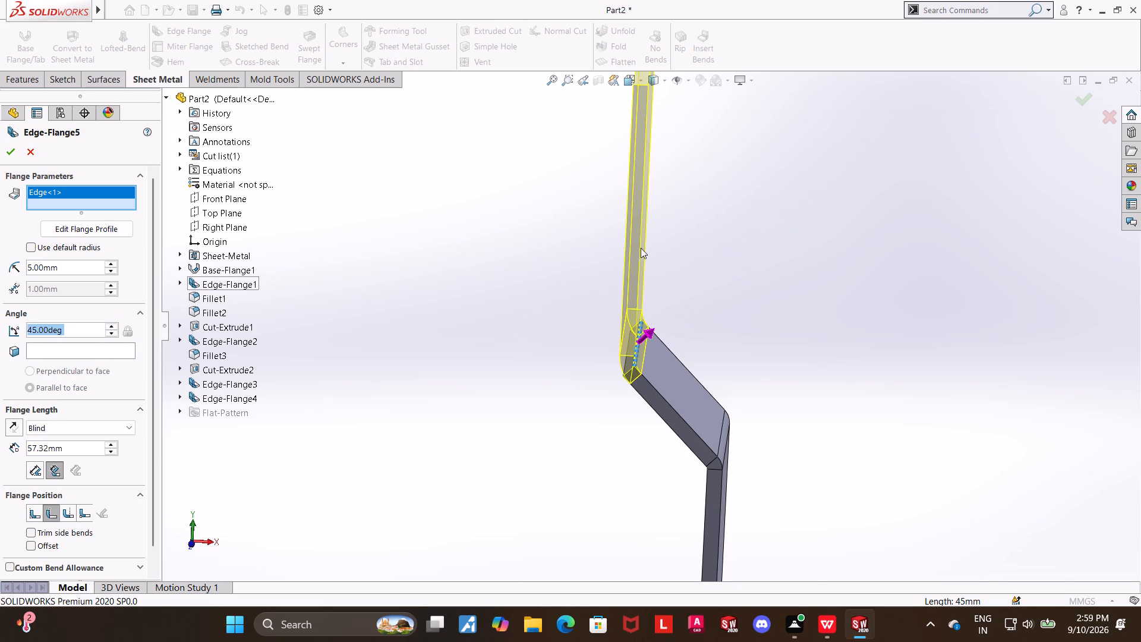
{"action": "scroll", "coordinate": [642, 295], "scroll_direction": "up", "scroll_amount": 3}
{"action": "middle_click_drag", "start_coordinate": [732, 284], "coordinate": [761, 204]}
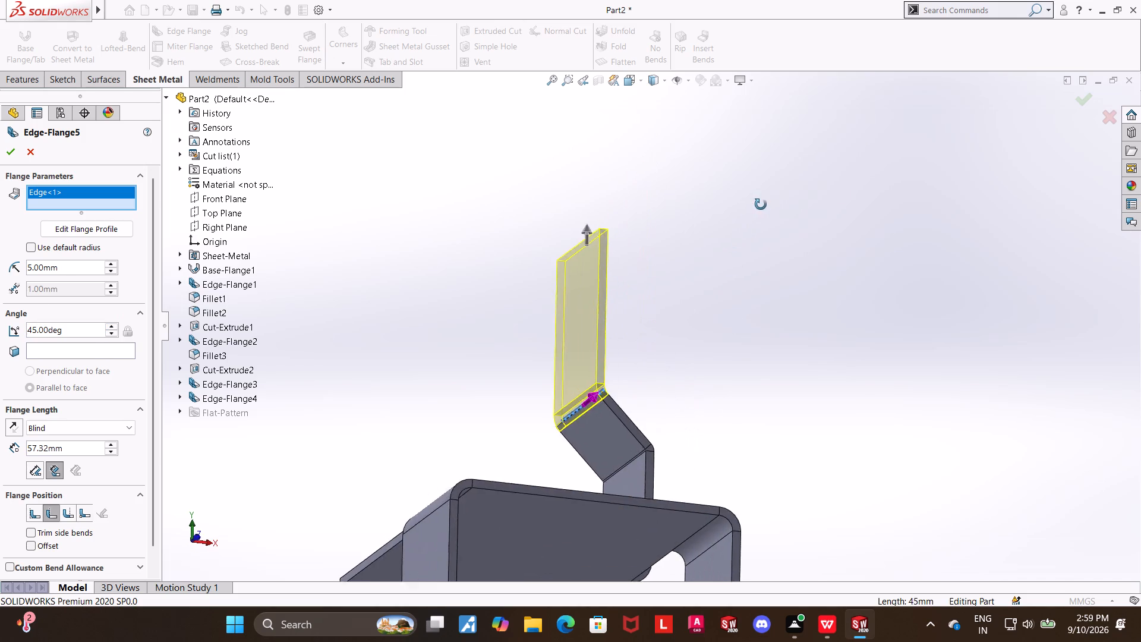
{"action": "middle_click_drag", "start_coordinate": [761, 204], "coordinate": [735, 243]}
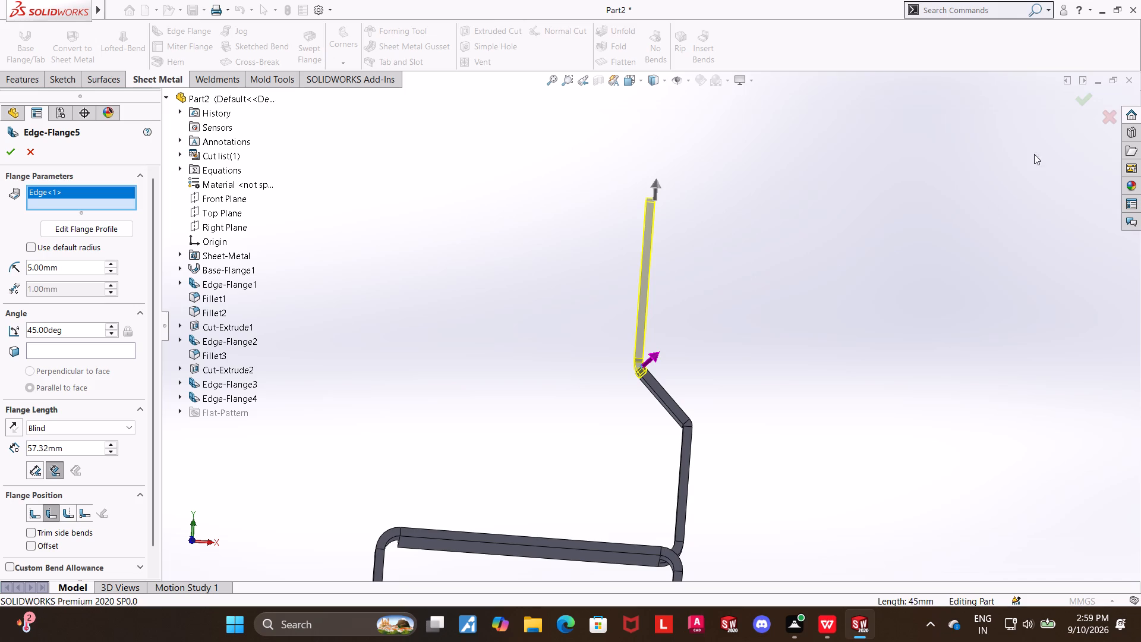
{"action": "left_click", "coordinate": [1080, 97]}
Examine the whole part and the stepped profile of the upper flanges from the side and from the flange faces.
{"action": "middle_click_drag", "start_coordinate": [745, 427], "coordinate": [736, 433]}
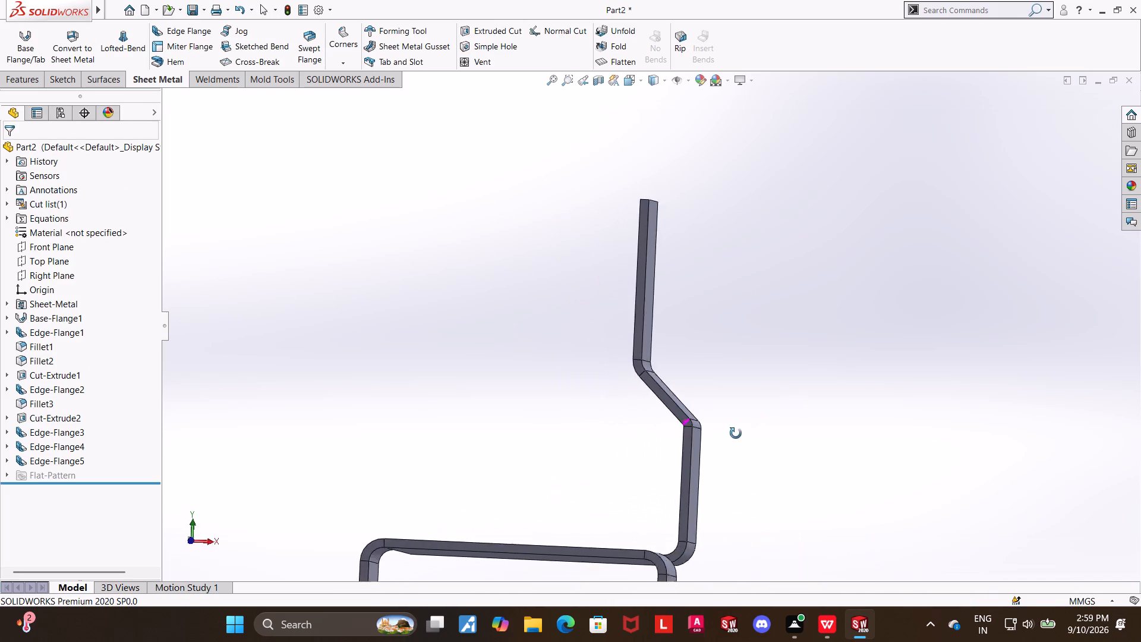
{"action": "middle_click_drag", "start_coordinate": [736, 433], "coordinate": [720, 450]}
{"action": "scroll", "coordinate": [724, 450], "scroll_direction": "up", "scroll_amount": 5}
{"action": "middle_click_drag", "start_coordinate": [716, 423], "coordinate": [610, 395]}
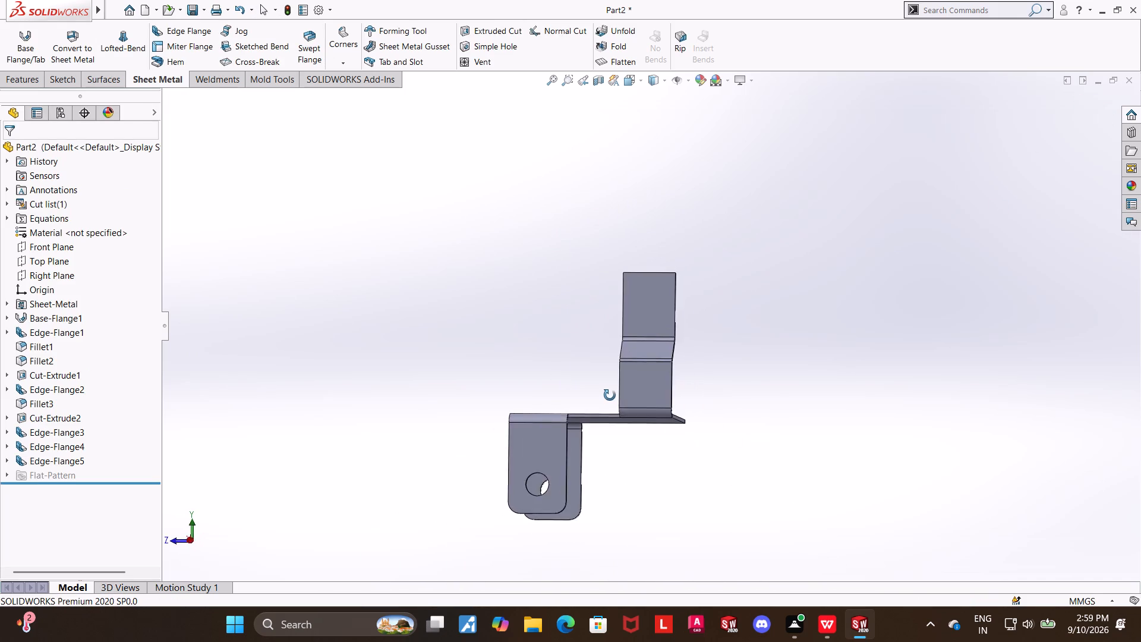
{"action": "middle_click_drag", "start_coordinate": [610, 395], "coordinate": [727, 396]}
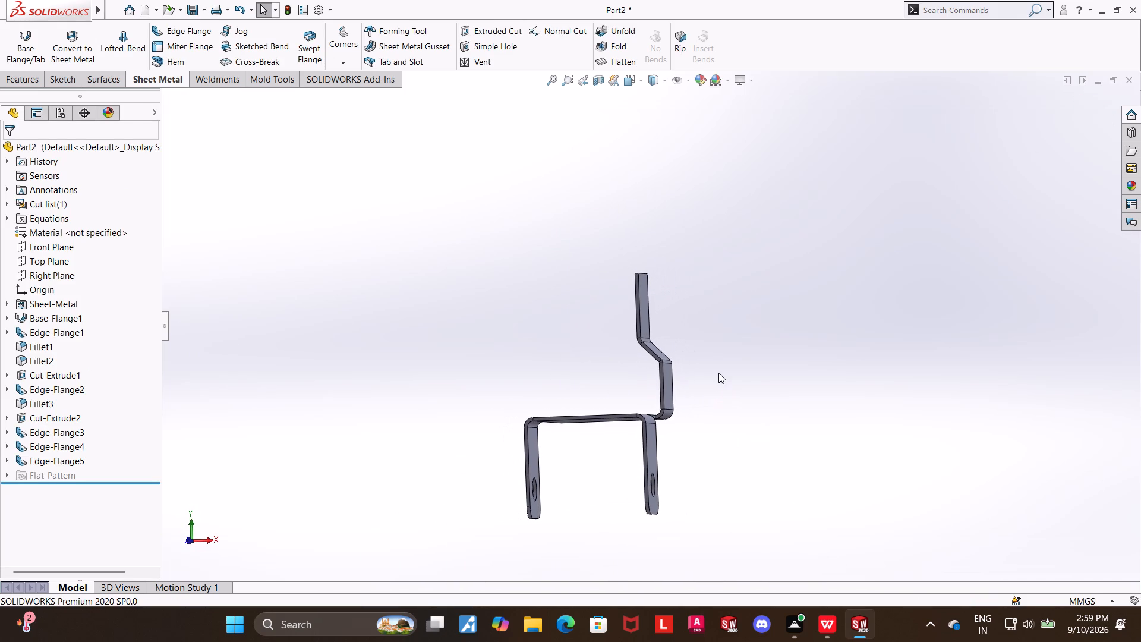
{"action": "middle_click_drag", "start_coordinate": [730, 367], "coordinate": [736, 366]}
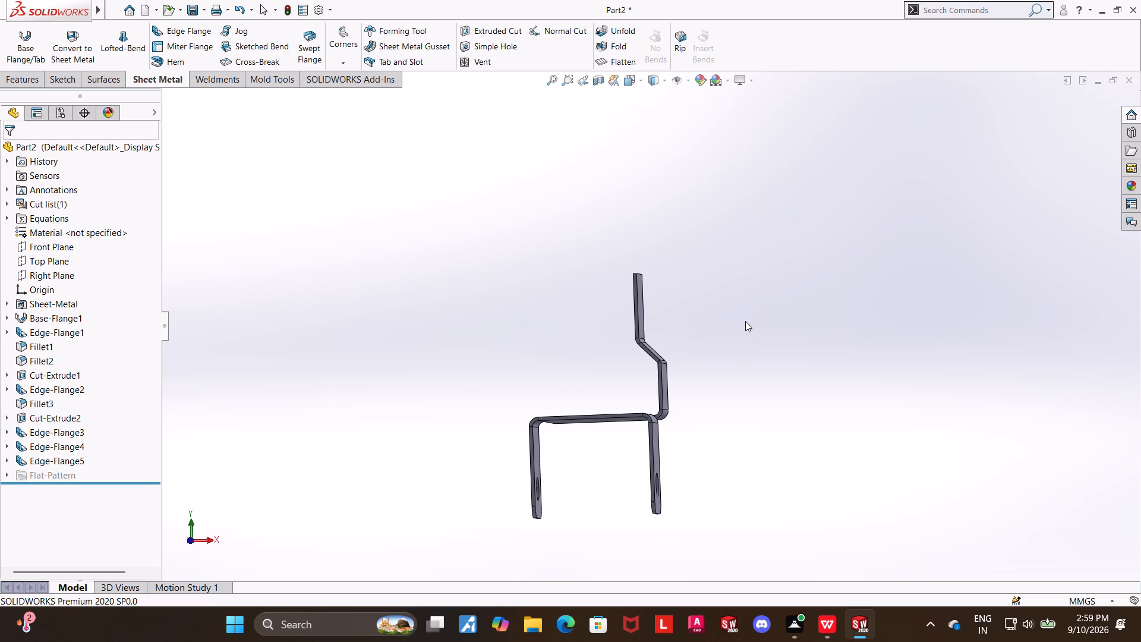
{"action": "middle_click_drag", "start_coordinate": [765, 319], "coordinate": [770, 325]}
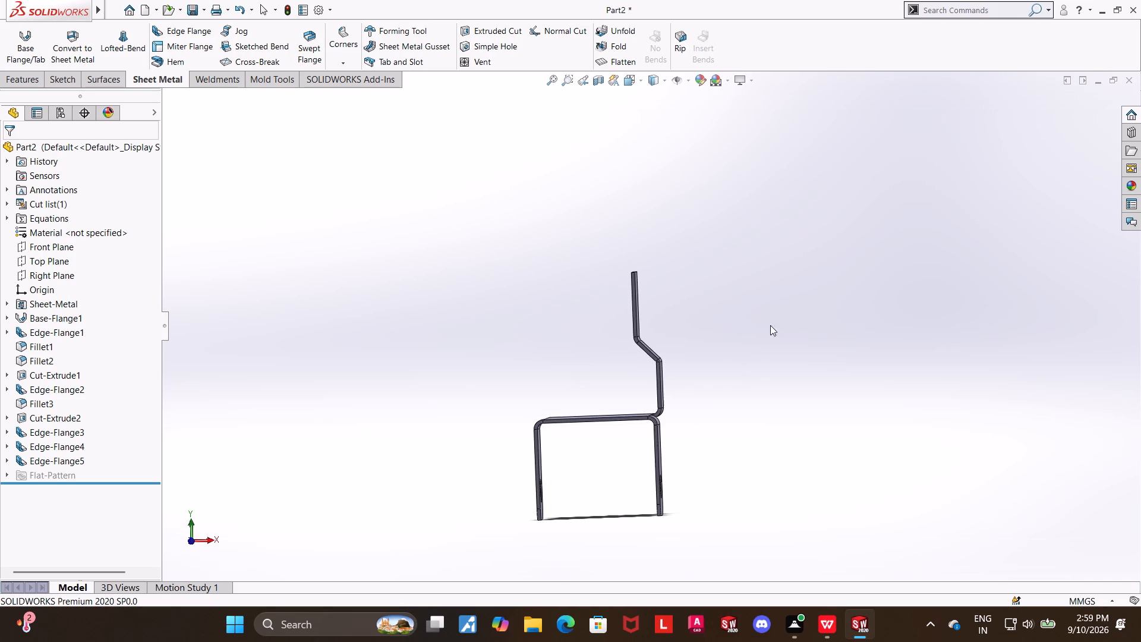
{"action": "scroll", "coordinate": [692, 286], "scroll_direction": "down", "scroll_amount": 3}
{"action": "middle_click_drag", "start_coordinate": [658, 314], "coordinate": [554, 313]}
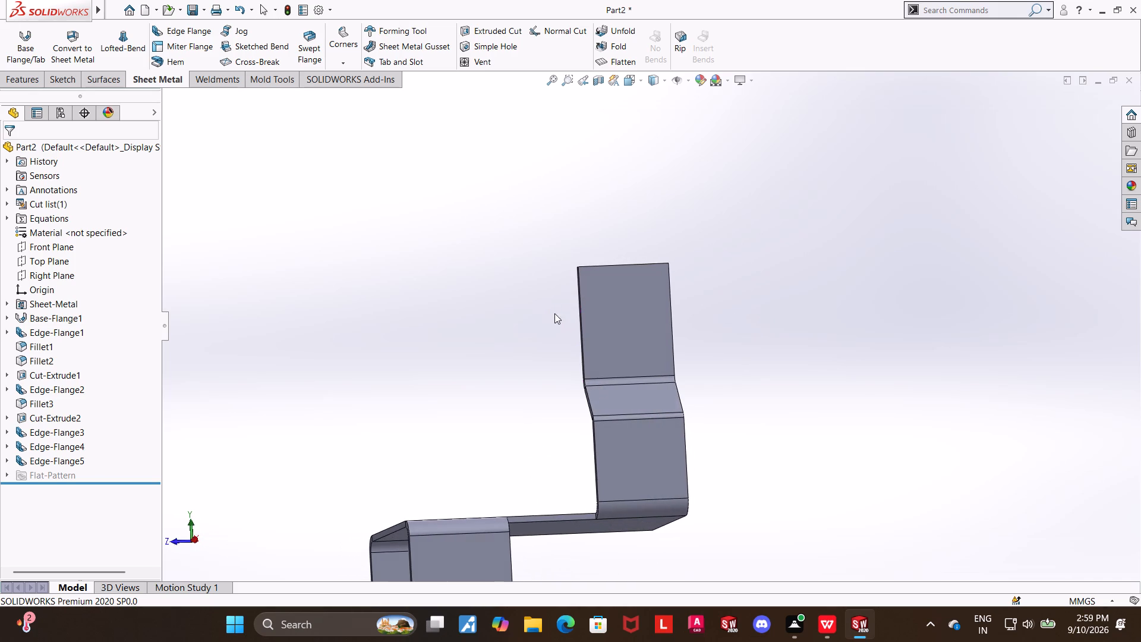
Start a Fillet of the full round type for the free end of the uppermost vertical flange.
{"action": "middle_click_drag", "start_coordinate": [789, 345], "coordinate": [774, 416]}
{"action": "scroll", "coordinate": [661, 226], "scroll_direction": "down", "scroll_amount": 2}
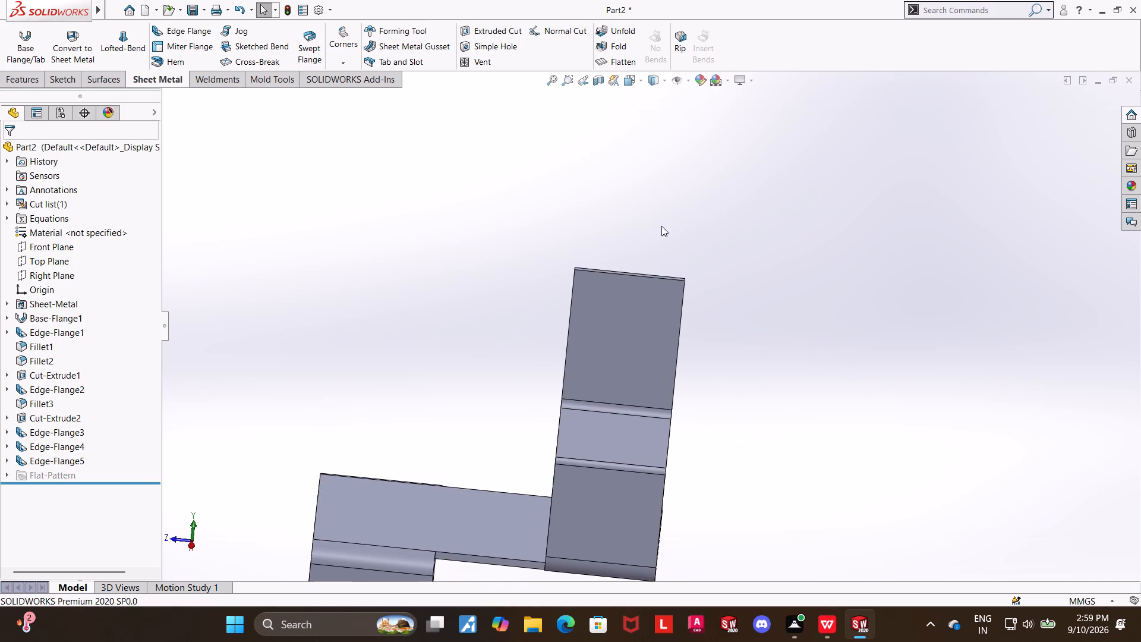
{"action": "middle_click_drag", "start_coordinate": [665, 254], "coordinate": [694, 324]}
{"action": "middle_click_drag", "start_coordinate": [670, 252], "coordinate": [677, 278]}
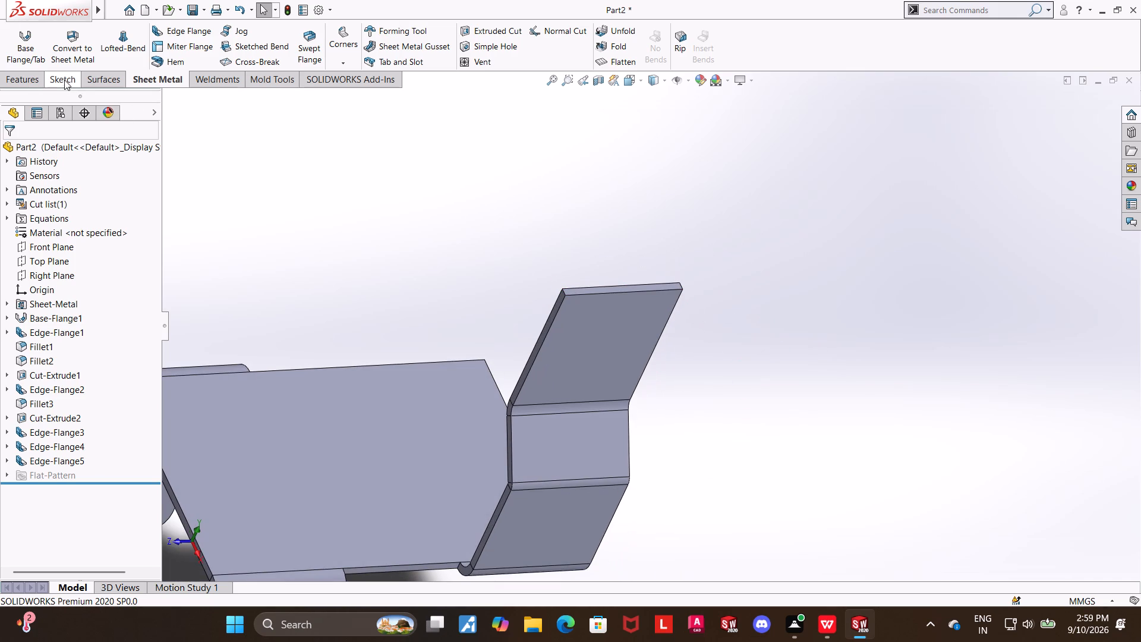
{"action": "left_click", "coordinate": [37, 78]}
{"action": "left_click", "coordinate": [397, 42]}
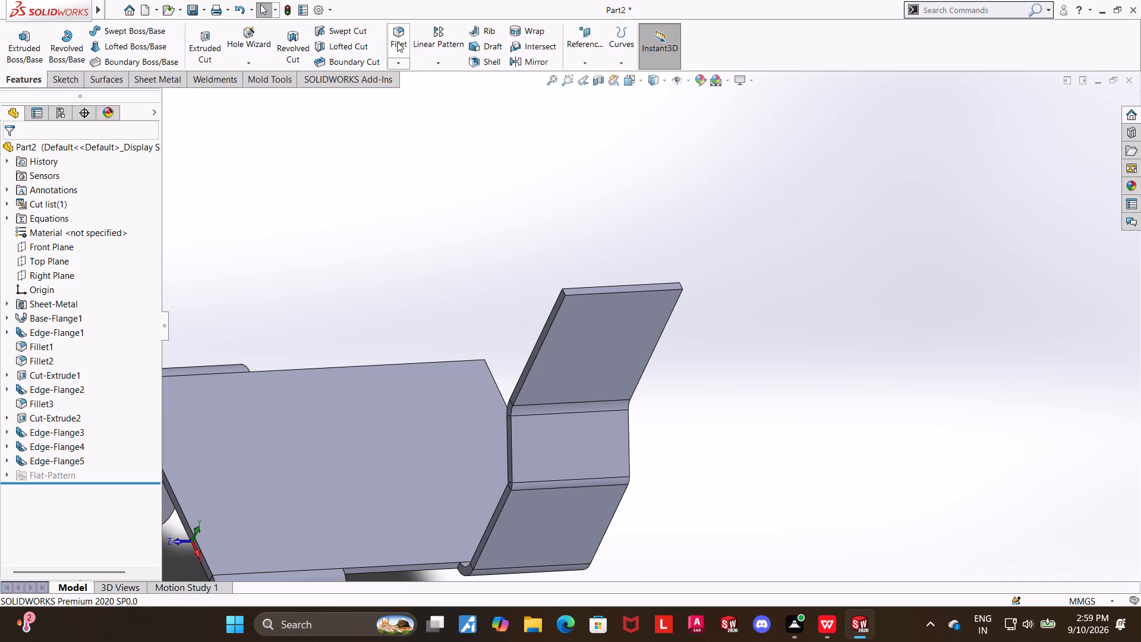
{"action": "left_click", "coordinate": [91, 212]}
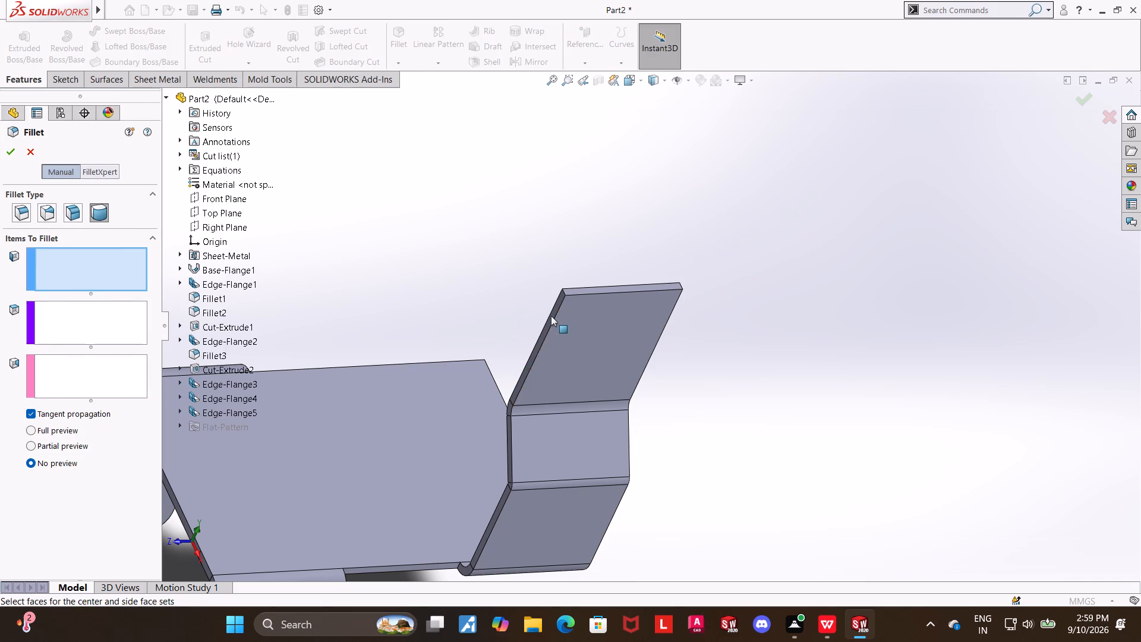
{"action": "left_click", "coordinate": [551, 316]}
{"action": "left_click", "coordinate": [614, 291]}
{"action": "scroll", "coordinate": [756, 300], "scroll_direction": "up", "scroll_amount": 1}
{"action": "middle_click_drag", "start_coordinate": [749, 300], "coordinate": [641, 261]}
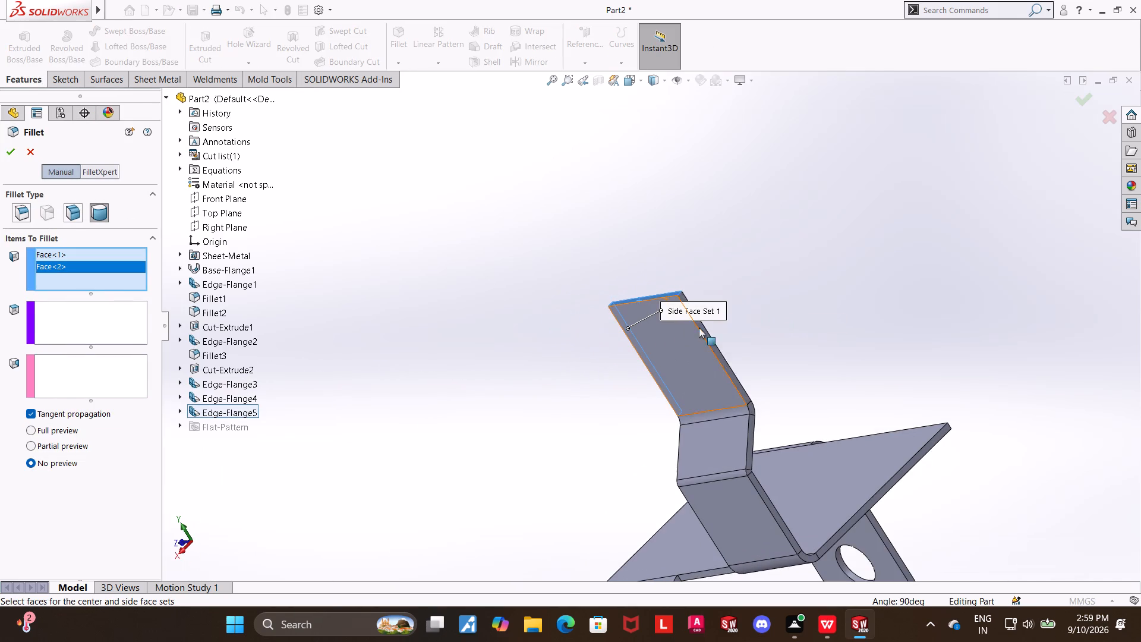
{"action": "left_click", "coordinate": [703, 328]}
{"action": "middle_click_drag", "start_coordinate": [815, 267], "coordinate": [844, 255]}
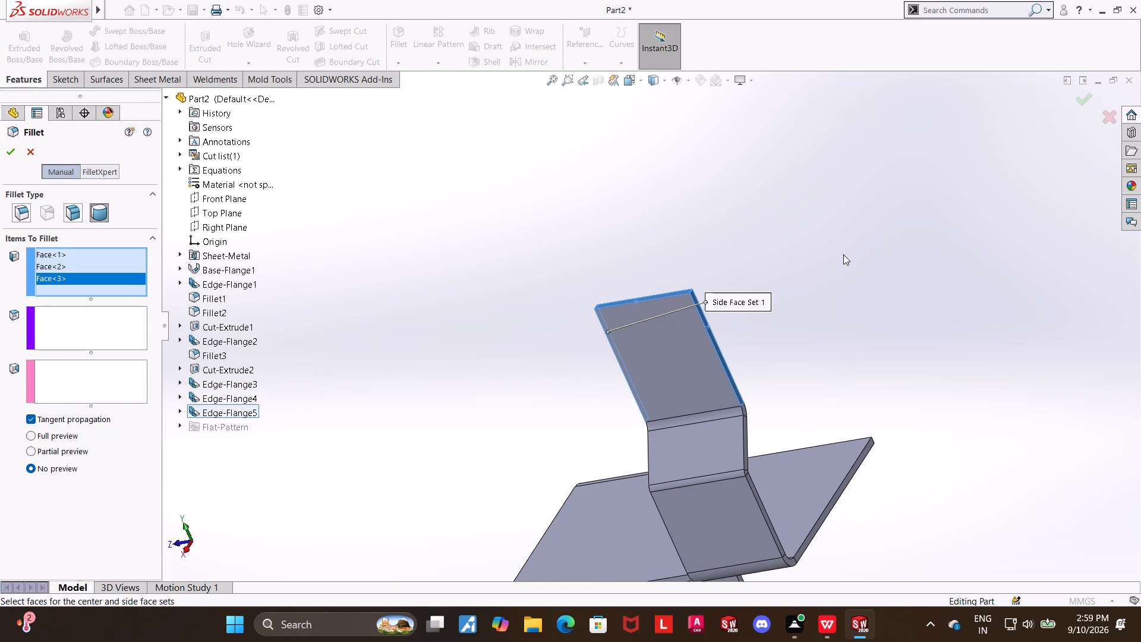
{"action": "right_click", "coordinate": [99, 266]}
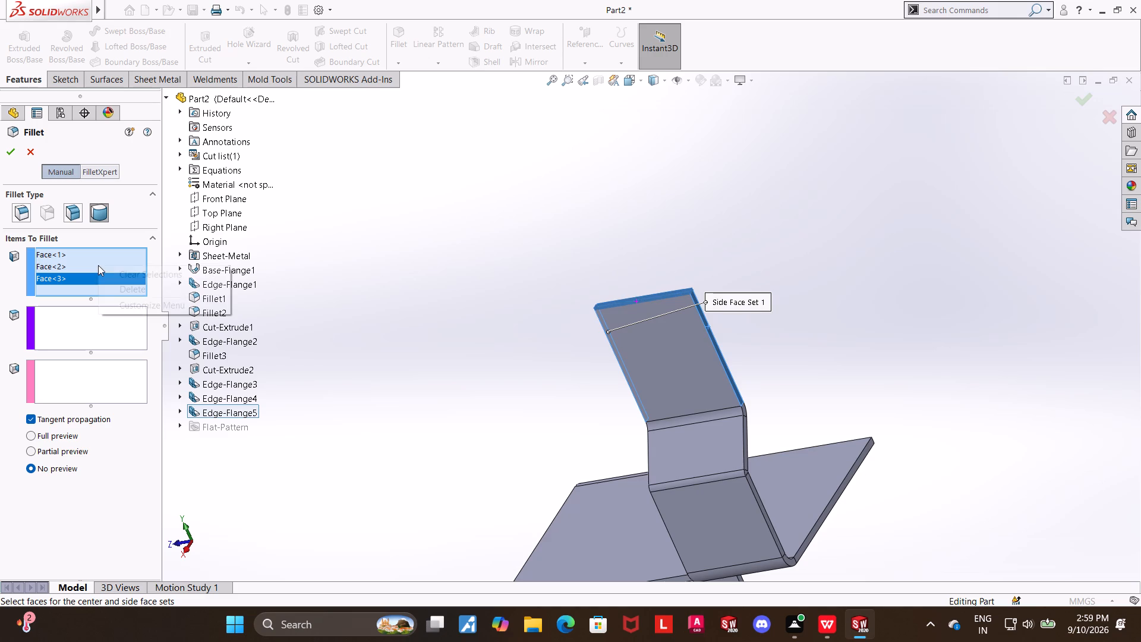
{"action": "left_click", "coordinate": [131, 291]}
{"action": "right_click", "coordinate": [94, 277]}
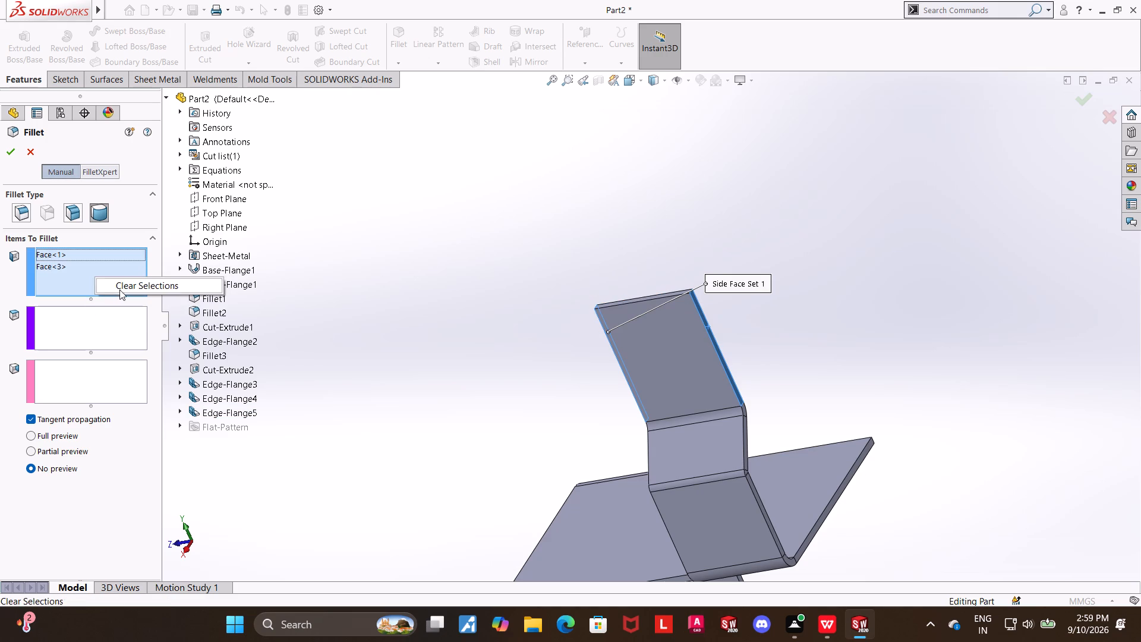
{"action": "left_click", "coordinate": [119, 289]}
Apply a full round fillet to the uppermost flange, using its thin top face as the center and its two thin side faces as sides.
{"action": "middle_click_drag", "start_coordinate": [499, 326], "coordinate": [564, 327]}
{"action": "middle_click_drag", "start_coordinate": [540, 318], "coordinate": [587, 306]}
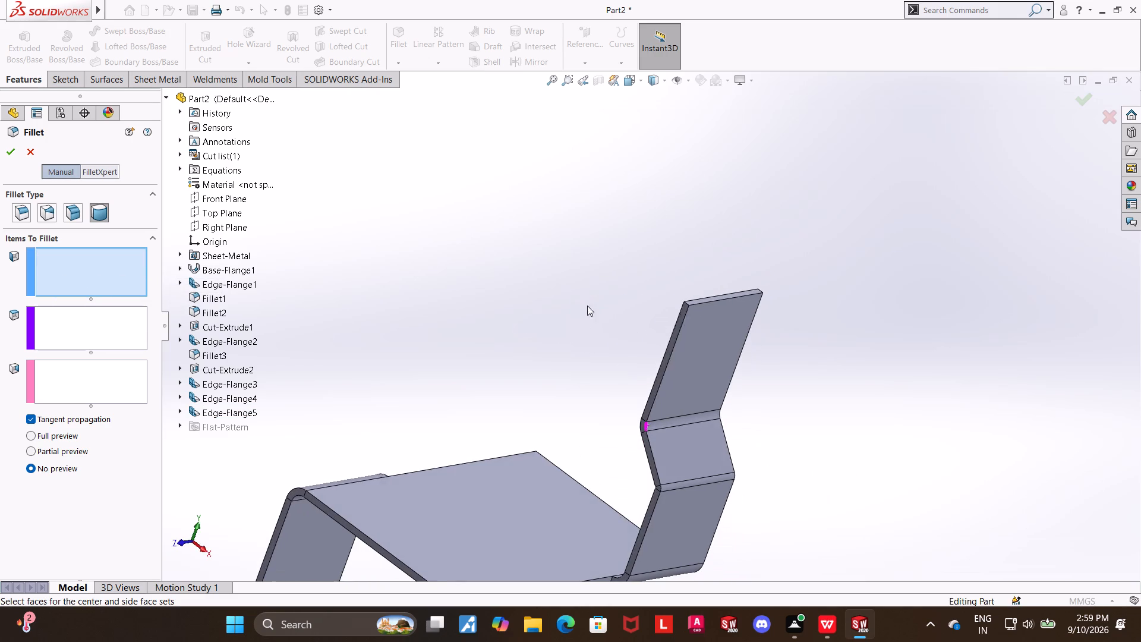
{"action": "middle_click_drag", "start_coordinate": [587, 306], "coordinate": [586, 306]}
{"action": "left_click", "coordinate": [676, 332]}
{"action": "left_click", "coordinate": [58, 321]}
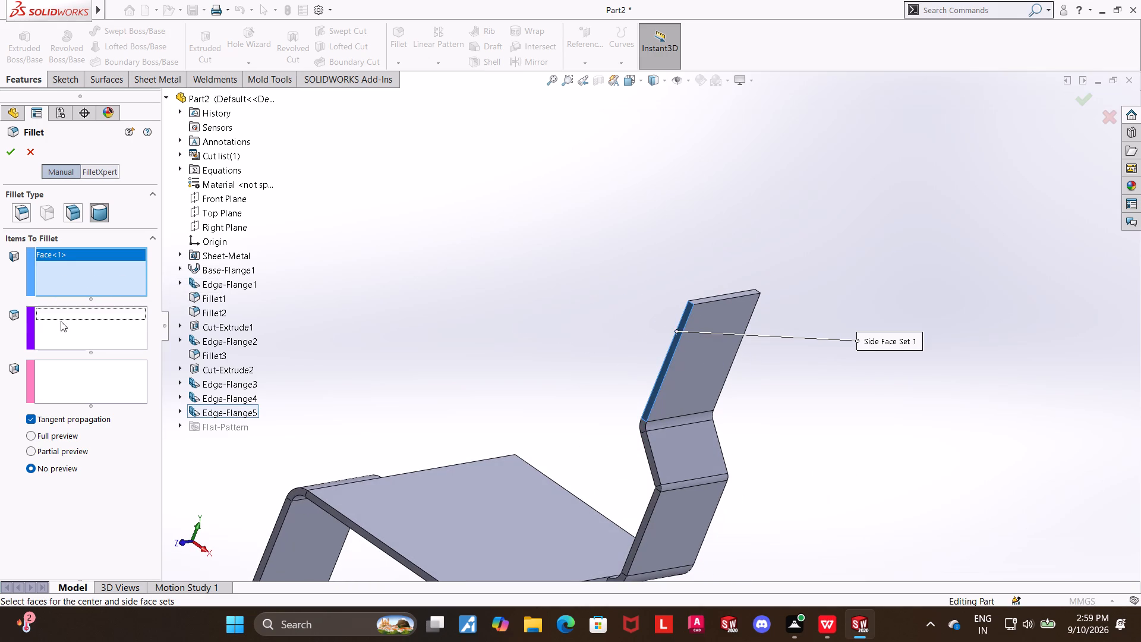
{"action": "middle_click_drag", "start_coordinate": [415, 228], "coordinate": [338, 245]}
{"action": "left_click", "coordinate": [658, 306]}
{"action": "scroll", "coordinate": [616, 241], "scroll_direction": "up", "scroll_amount": 1}
{"action": "middle_click_drag", "start_coordinate": [587, 234], "coordinate": [538, 228]}
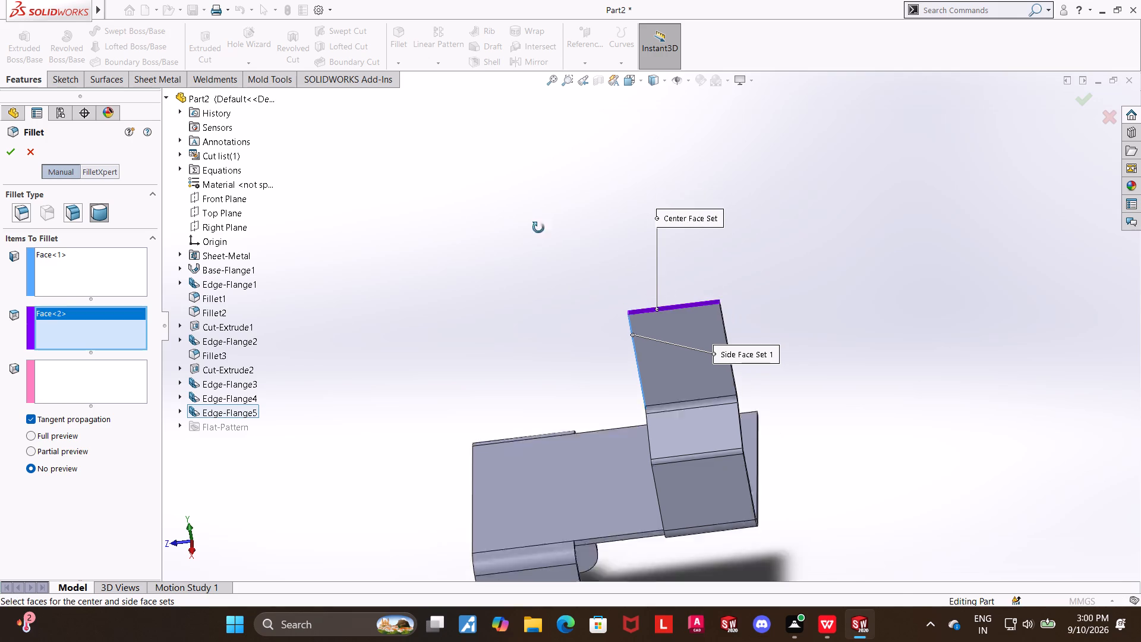
{"action": "middle_click_drag", "start_coordinate": [538, 228], "coordinate": [518, 226]}
{"action": "left_click", "coordinate": [92, 381]}
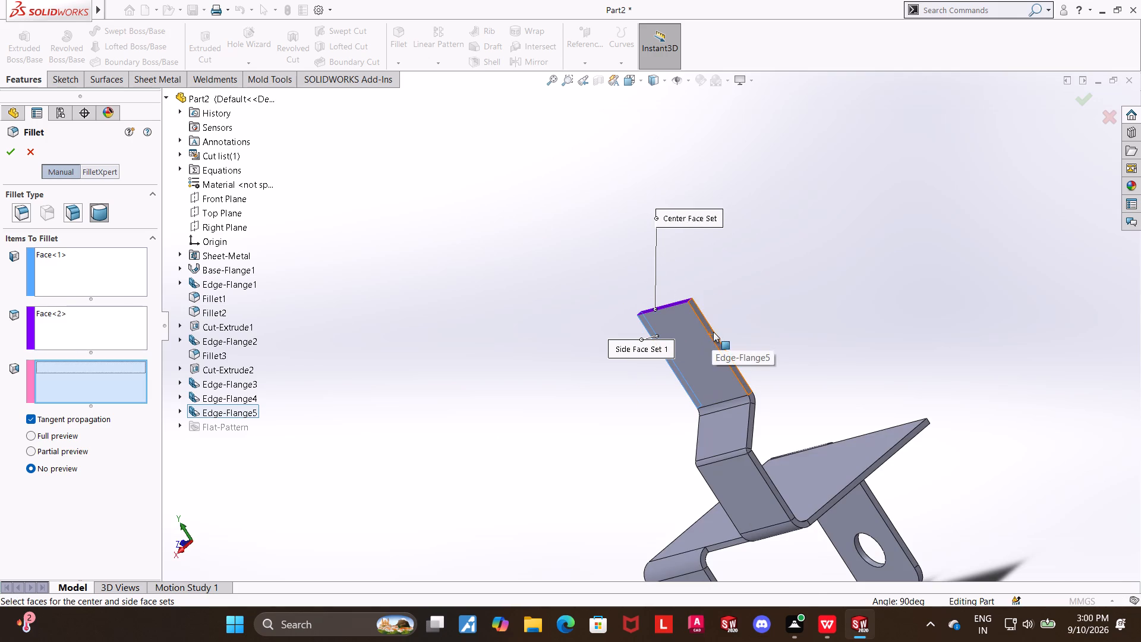
{"action": "left_click", "coordinate": [713, 332]}
{"action": "middle_click_drag", "start_coordinate": [533, 320], "coordinate": [593, 265]}
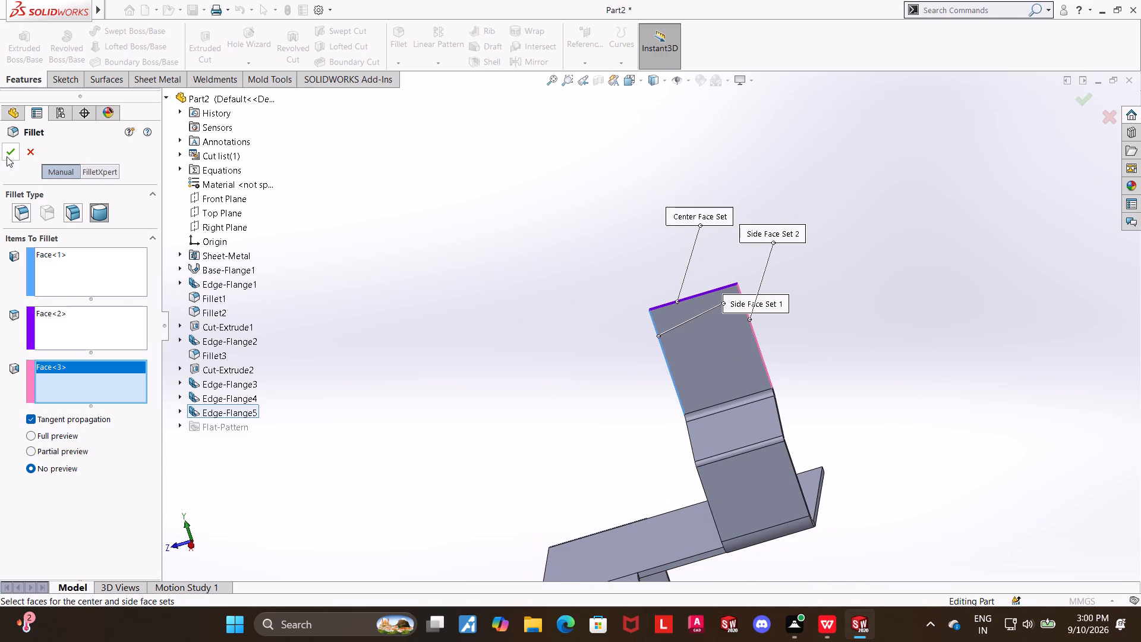
{"action": "left_click", "coordinate": [7, 156]}
View the part normal to the Right Plane and open a sketch on the rounded top flange's flat face.
{"action": "middle_click_drag", "start_coordinate": [435, 349], "coordinate": [469, 306]}
{"action": "middle_click_drag", "start_coordinate": [444, 282], "coordinate": [430, 281]}
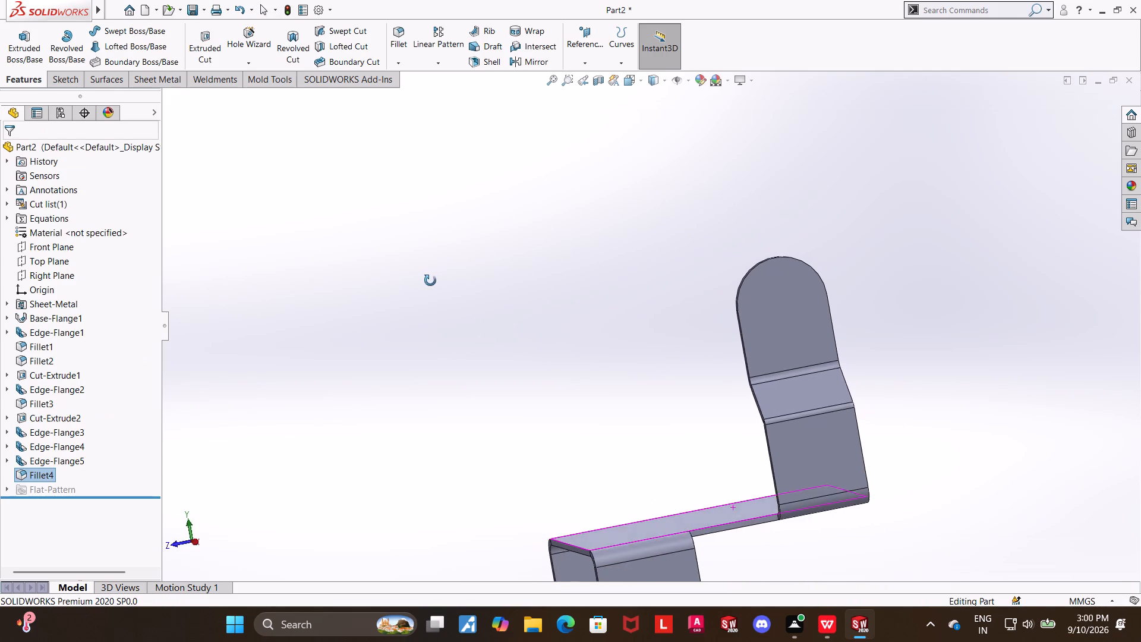
{"action": "middle_click_drag", "start_coordinate": [430, 281], "coordinate": [411, 303]}
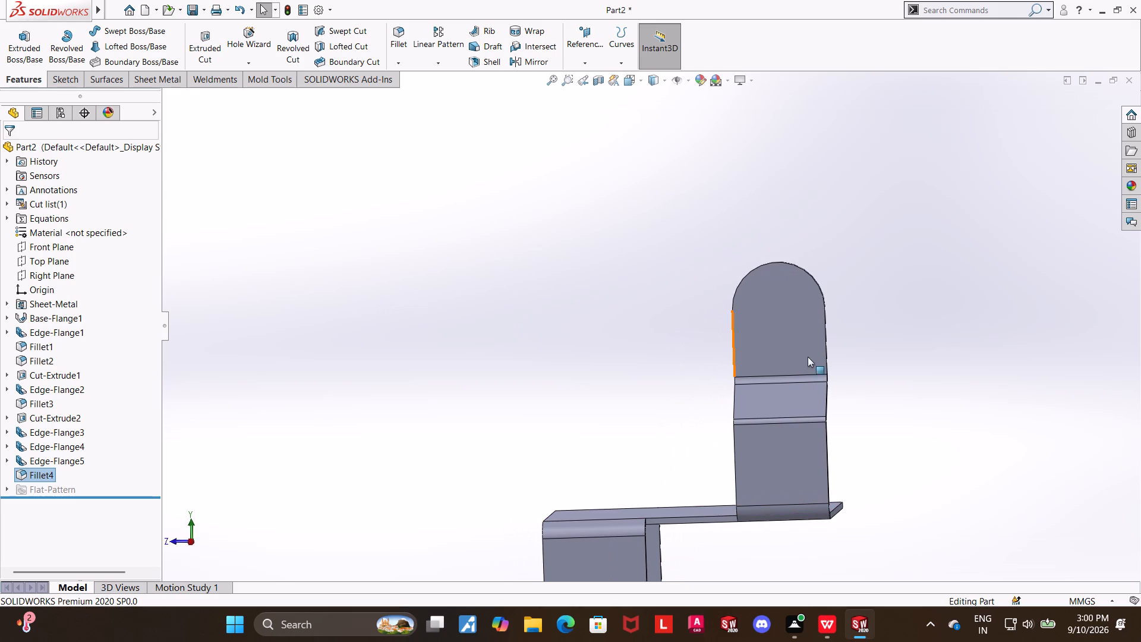
{"action": "middle_click_drag", "start_coordinate": [942, 345], "coordinate": [963, 351]}
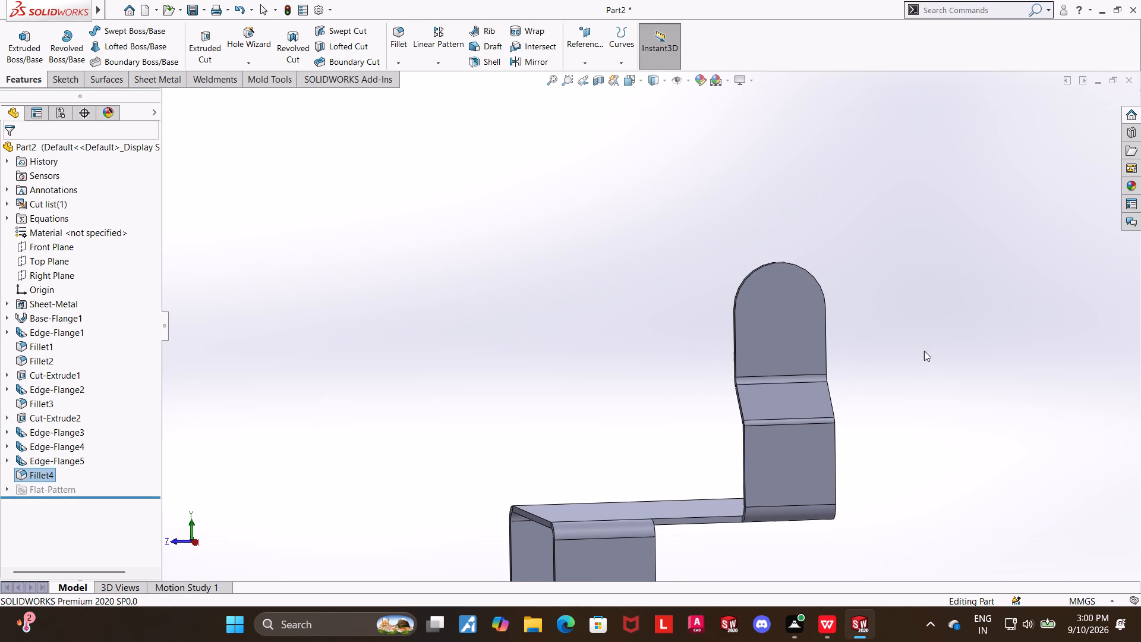
{"action": "middle_click_drag", "start_coordinate": [922, 350], "coordinate": [912, 341]}
{"action": "scroll", "coordinate": [884, 340], "scroll_direction": "up", "scroll_amount": 3}
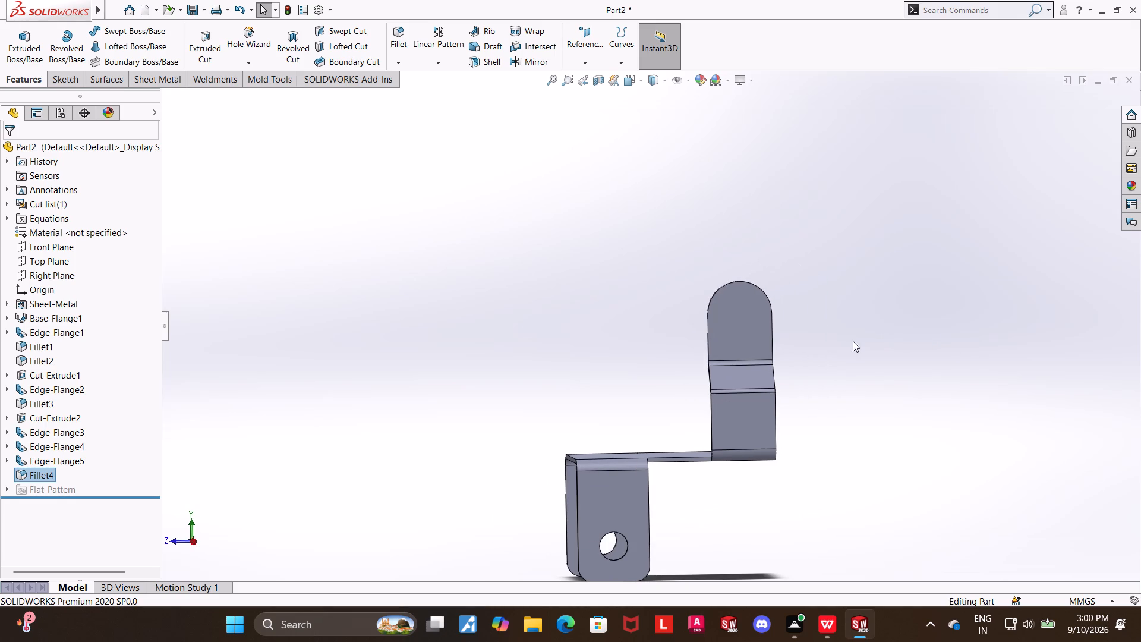
{"action": "left_click", "coordinate": [39, 277]}
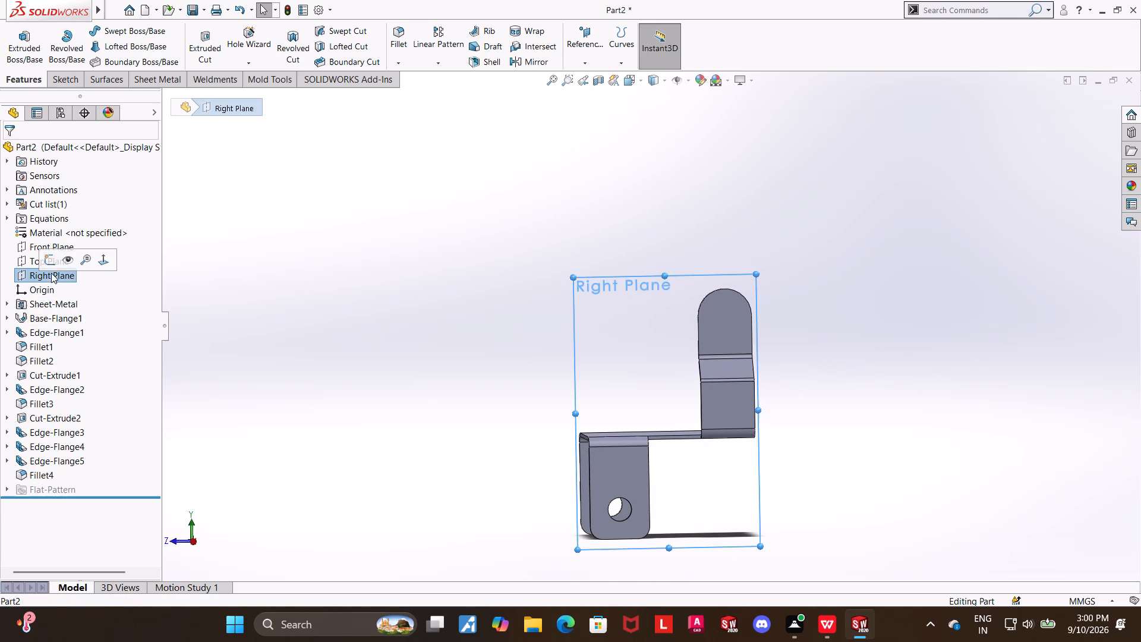
{"action": "left_click", "coordinate": [102, 261]}
{"action": "scroll", "coordinate": [802, 166], "scroll_direction": "down", "scroll_amount": 2}
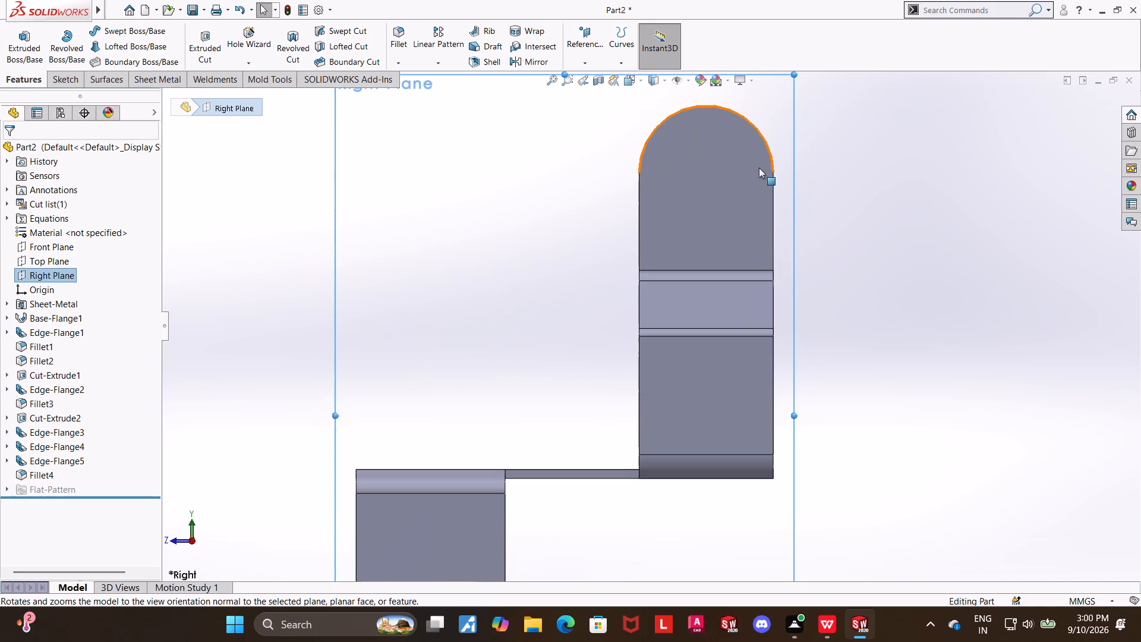
{"action": "scroll", "coordinate": [759, 168], "scroll_direction": "up", "scroll_amount": 1}
{"action": "left_click", "coordinate": [929, 232]}
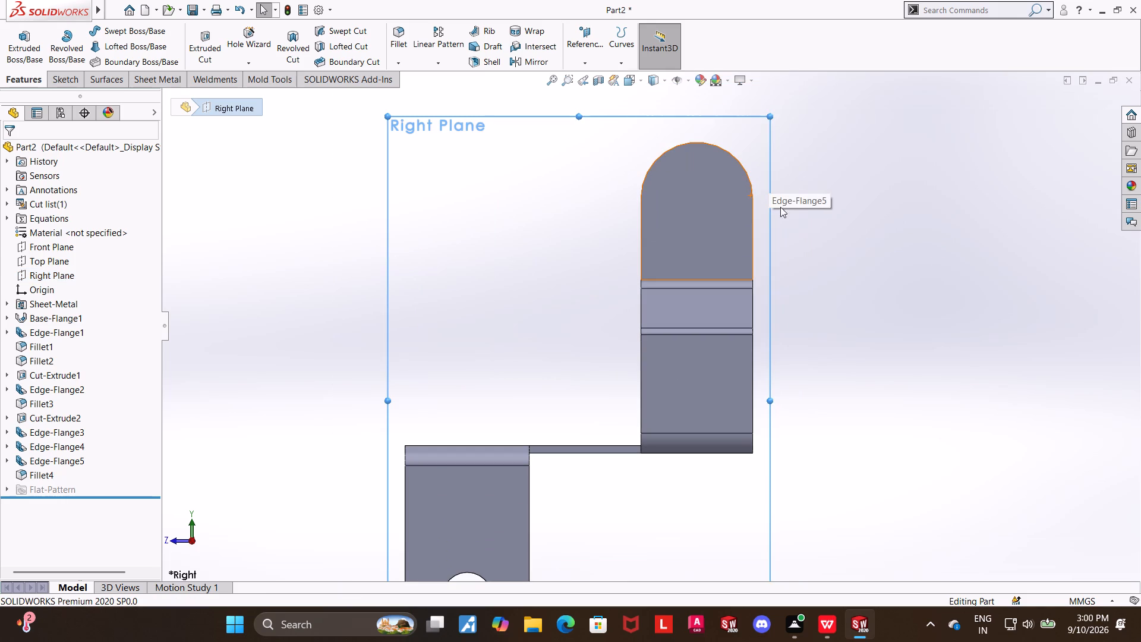
{"action": "left_click", "coordinate": [699, 200]}
{"action": "left_click", "coordinate": [754, 169]}
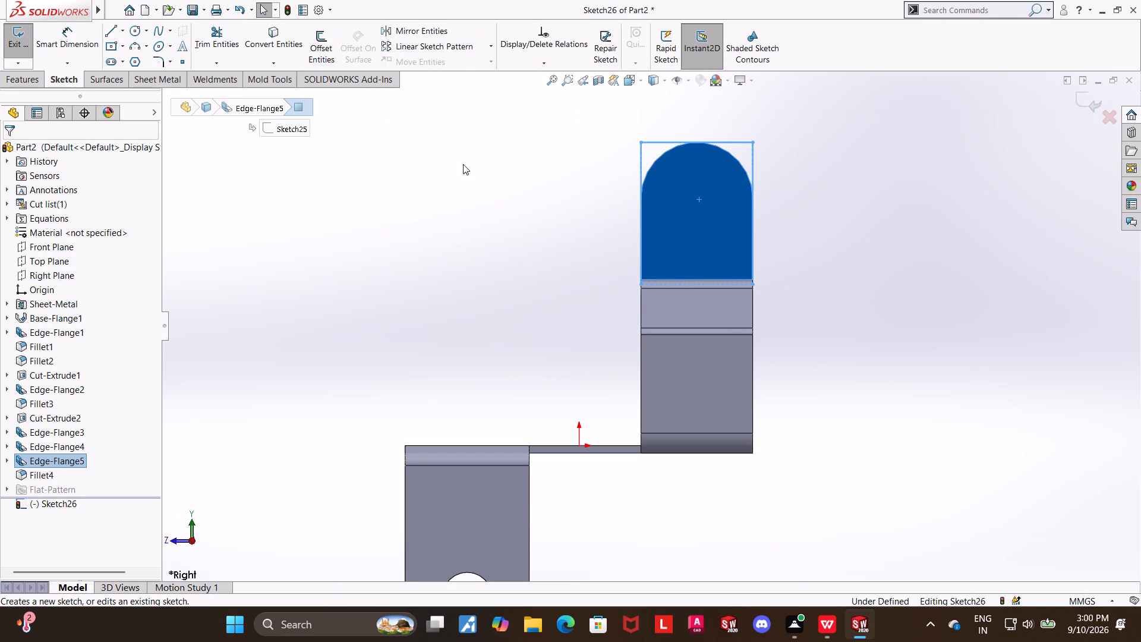
Face the sketch plane and draw a horizontal centerline through the origin, extending past both sides of the part.
{"action": "left_click", "coordinate": [133, 28]}
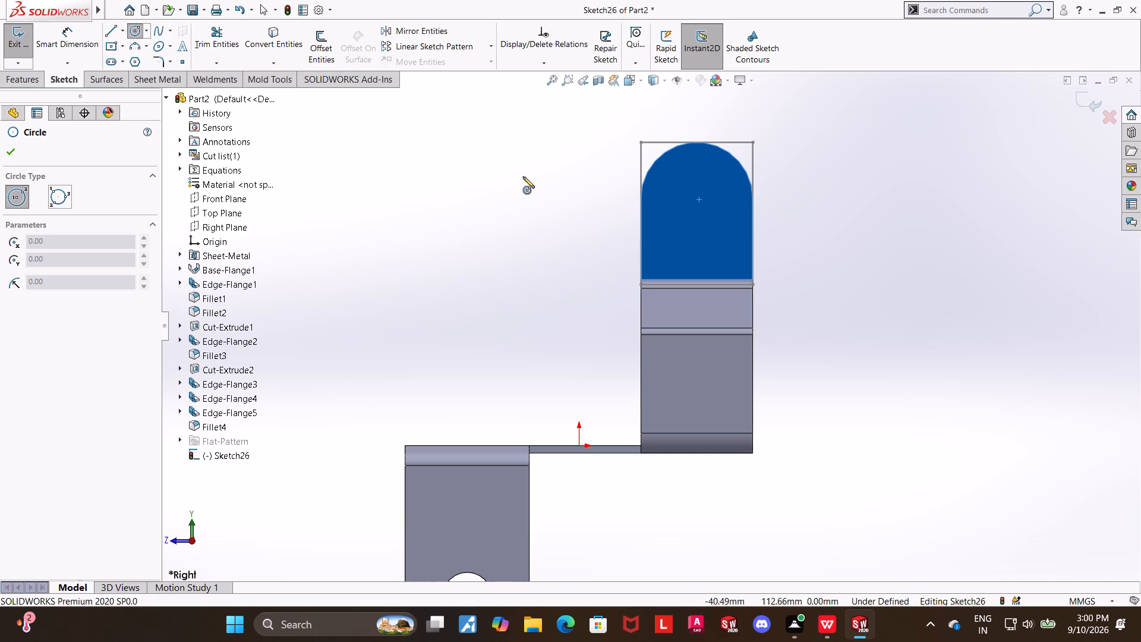
{"action": "key", "text": "Escape"}
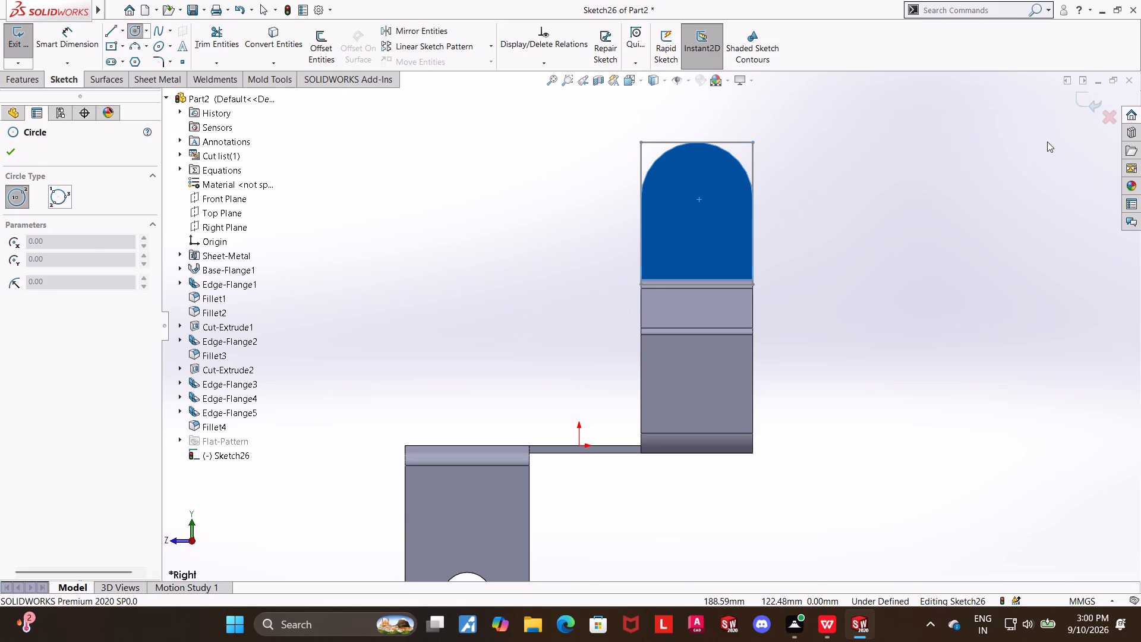
{"action": "left_click", "coordinate": [59, 509]}
{"action": "left_click", "coordinate": [88, 492]}
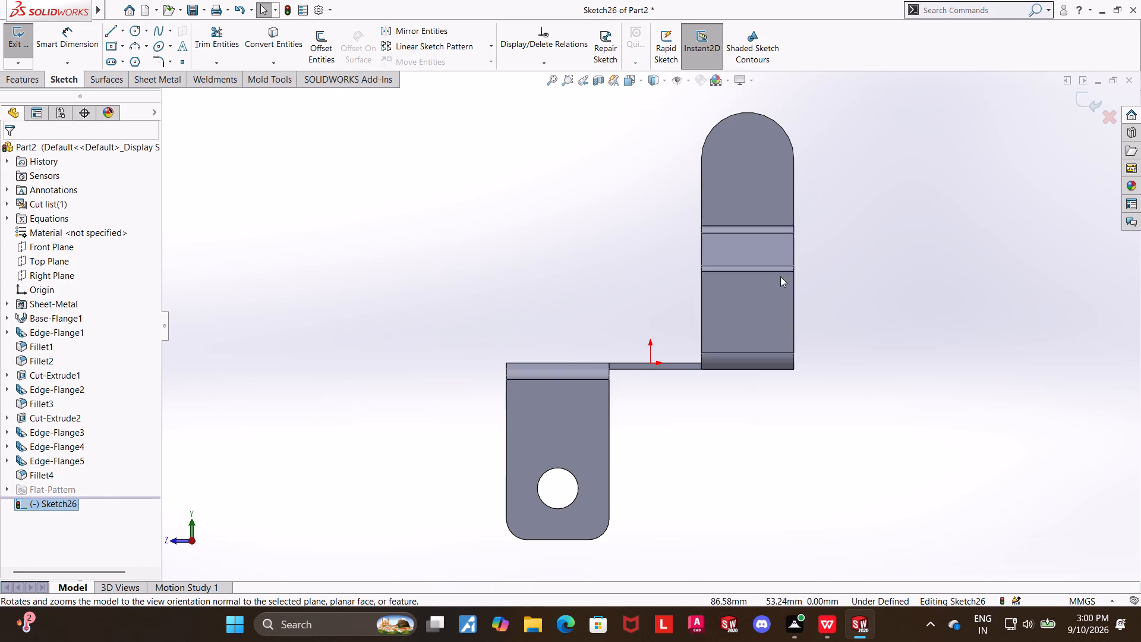
{"action": "scroll", "coordinate": [833, 169], "scroll_direction": "down", "scroll_amount": 4}
{"action": "key", "text": "Escape"}
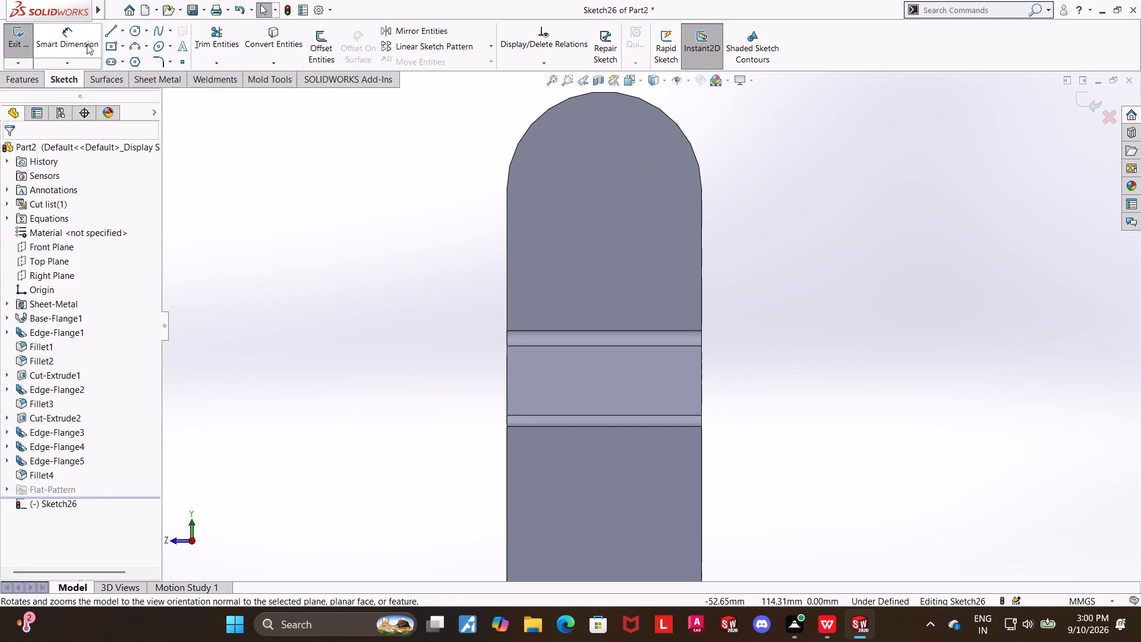
{"action": "scroll", "coordinate": [158, 70], "scroll_direction": "up", "scroll_amount": 10}
{"action": "scroll", "coordinate": [699, 403], "scroll_direction": "down", "scroll_amount": 3}
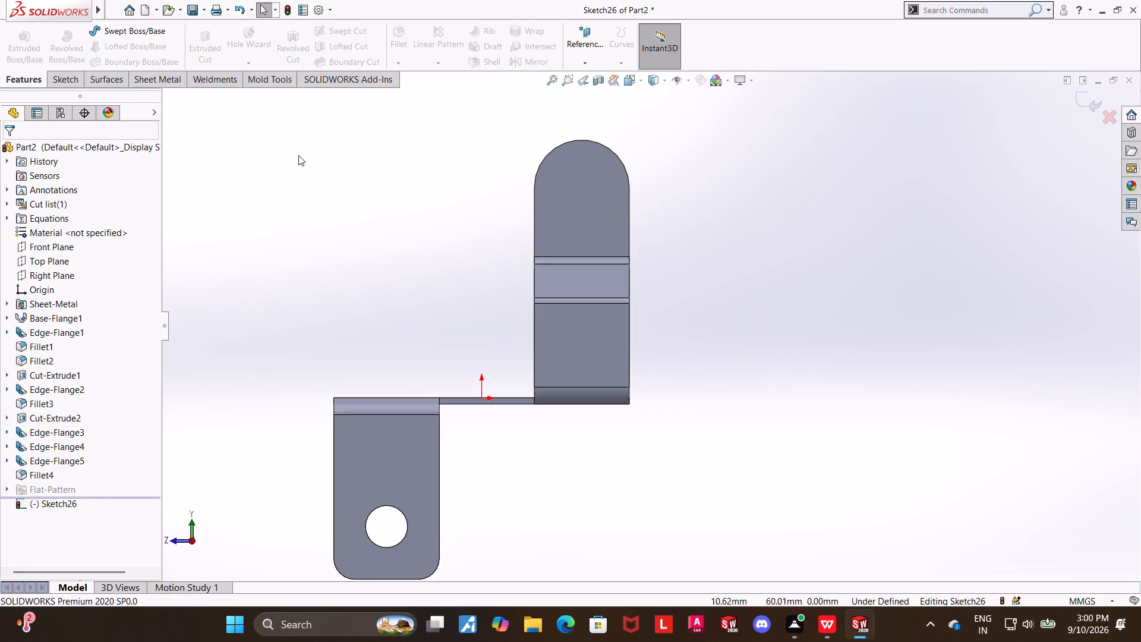
{"action": "left_click", "coordinate": [74, 81]}
{"action": "left_click", "coordinate": [123, 32]}
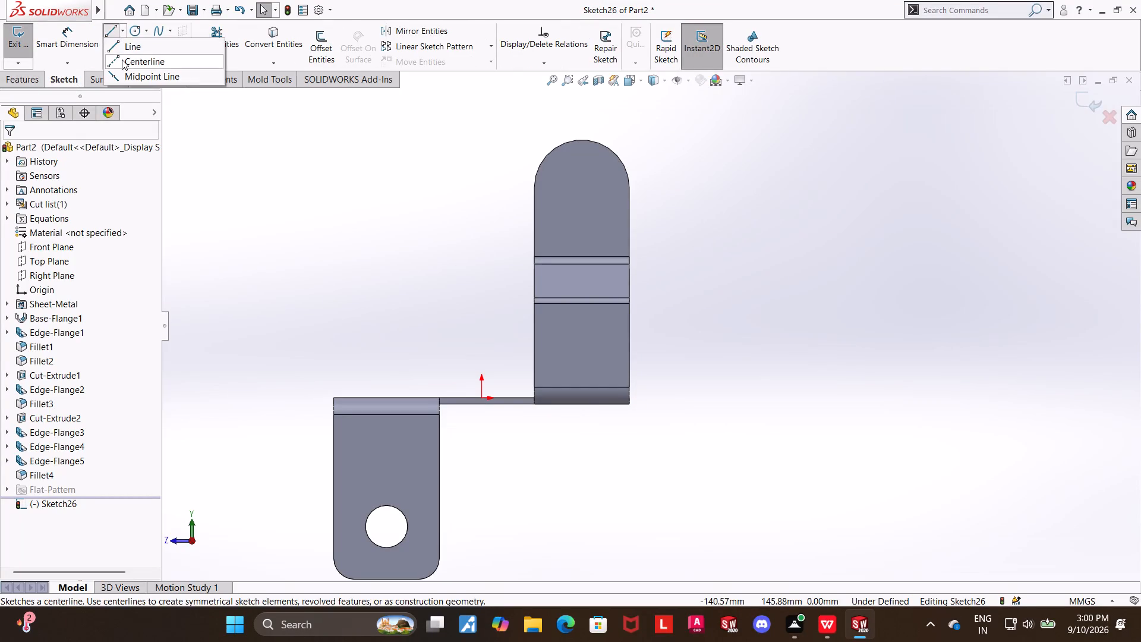
{"action": "left_click", "coordinate": [122, 59]}
{"action": "left_click", "coordinate": [311, 397]}
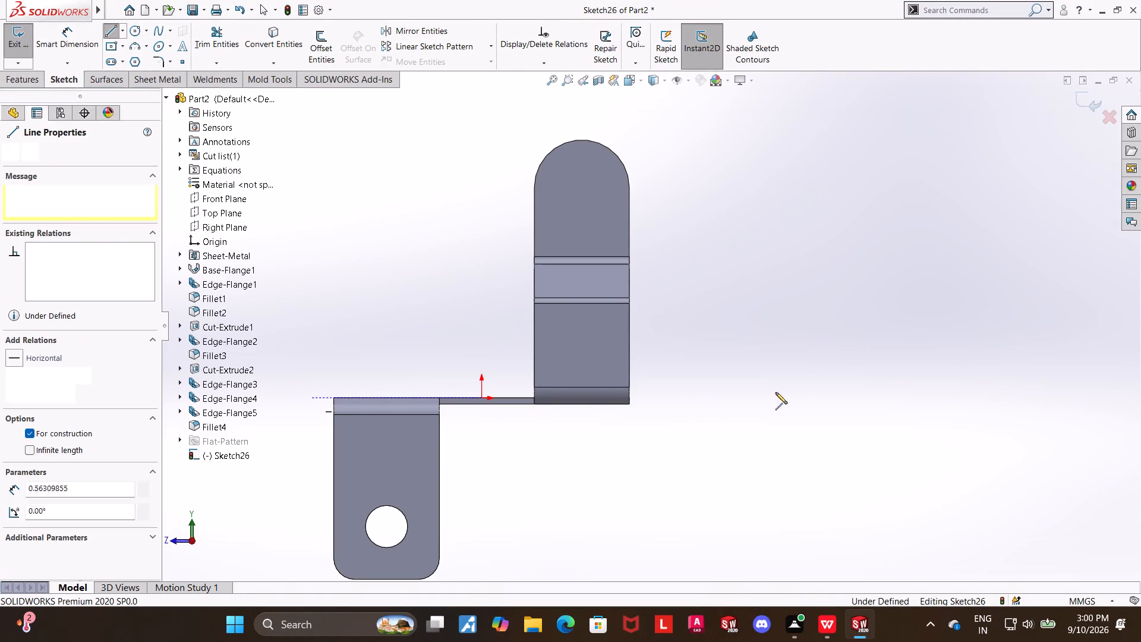
{"action": "left_click", "coordinate": [798, 397]}
{"action": "key", "text": "Escape"}
{"action": "key", "text": "Escape"}
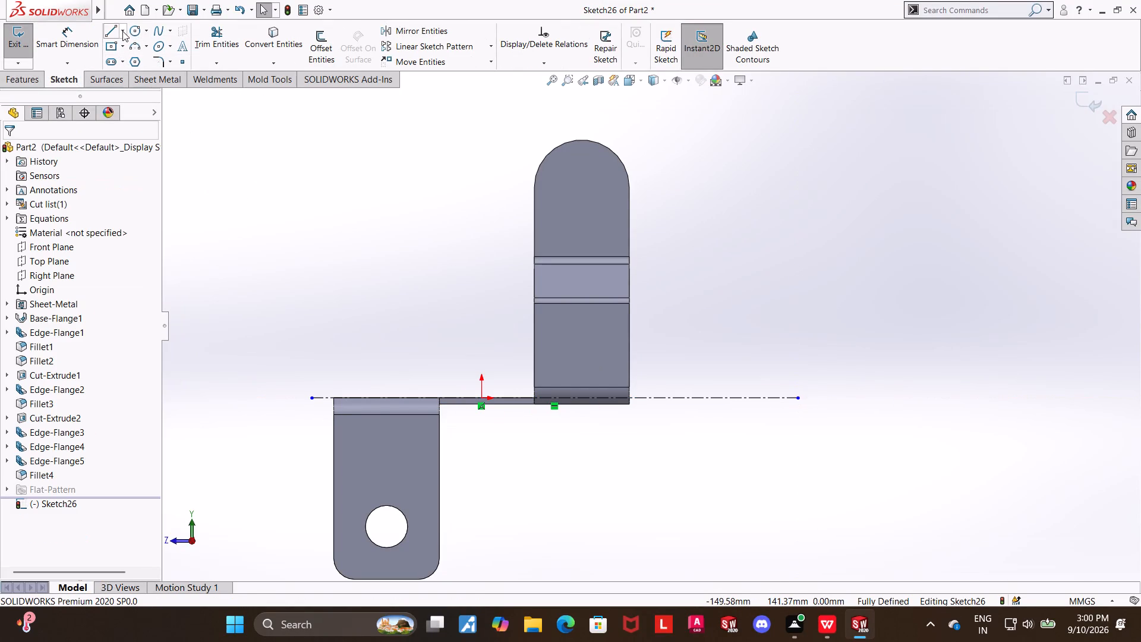
Draw a vertical centerline through the rounded end's arc center, from above the flange to below the horizontal centerline.
{"action": "left_click", "coordinate": [122, 31]}
{"action": "left_click", "coordinate": [123, 58]}
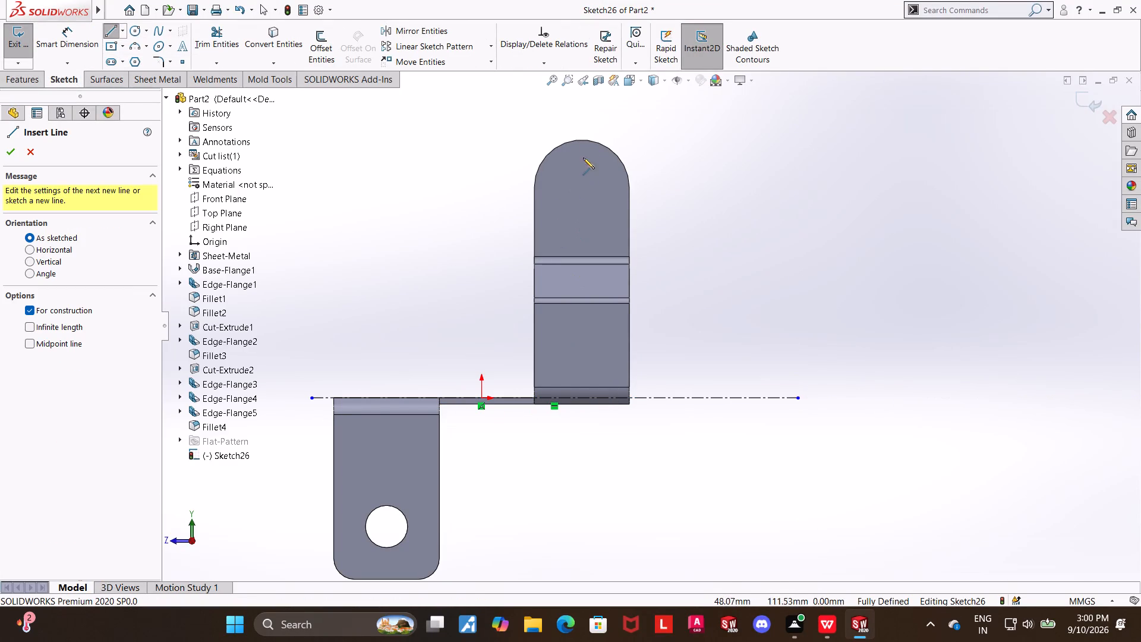
{"action": "left_click", "coordinate": [581, 118]}
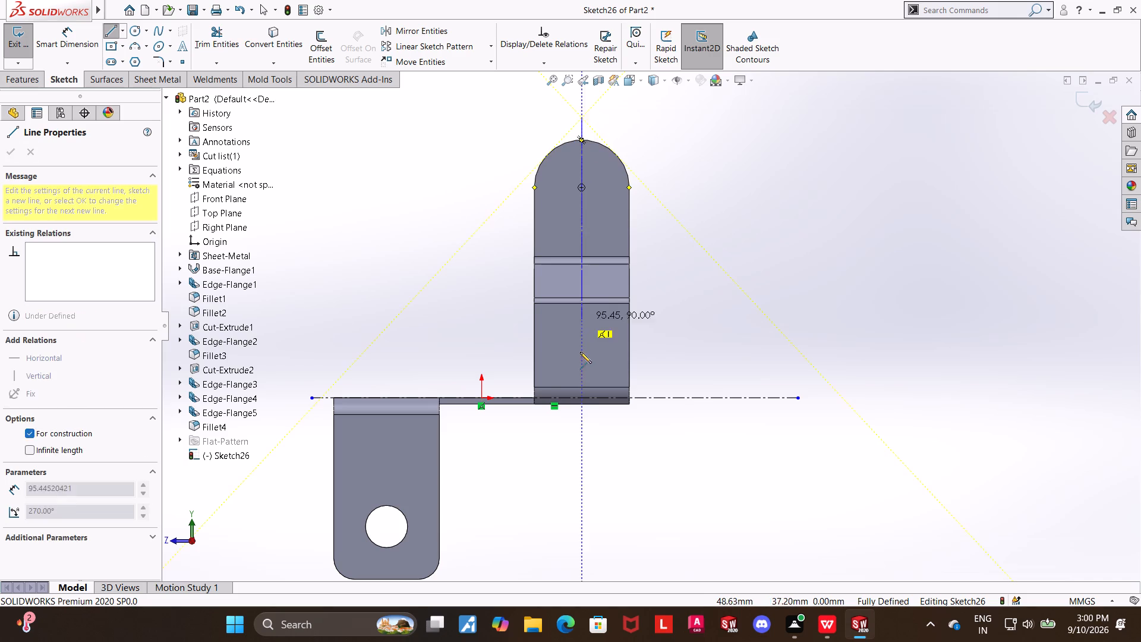
{"action": "left_click", "coordinate": [582, 439]}
{"action": "key", "text": "Escape"}
{"action": "key", "text": "Escape"}
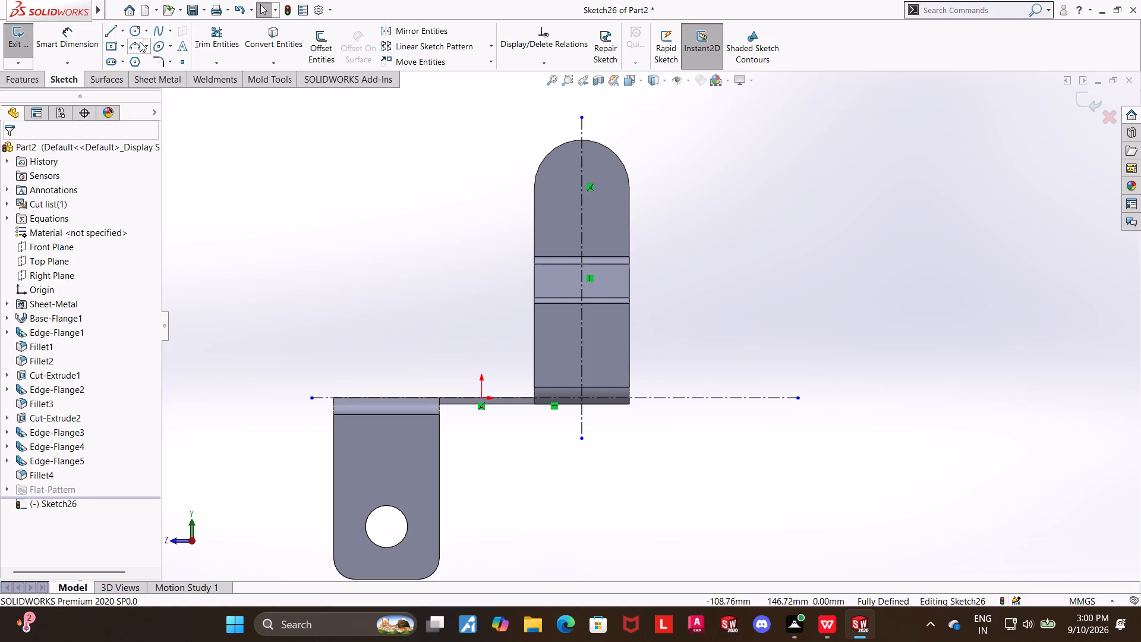
Sketch a circle of about 11 mm radius centered on the rounded end's arc center.
{"action": "left_click", "coordinate": [137, 36]}
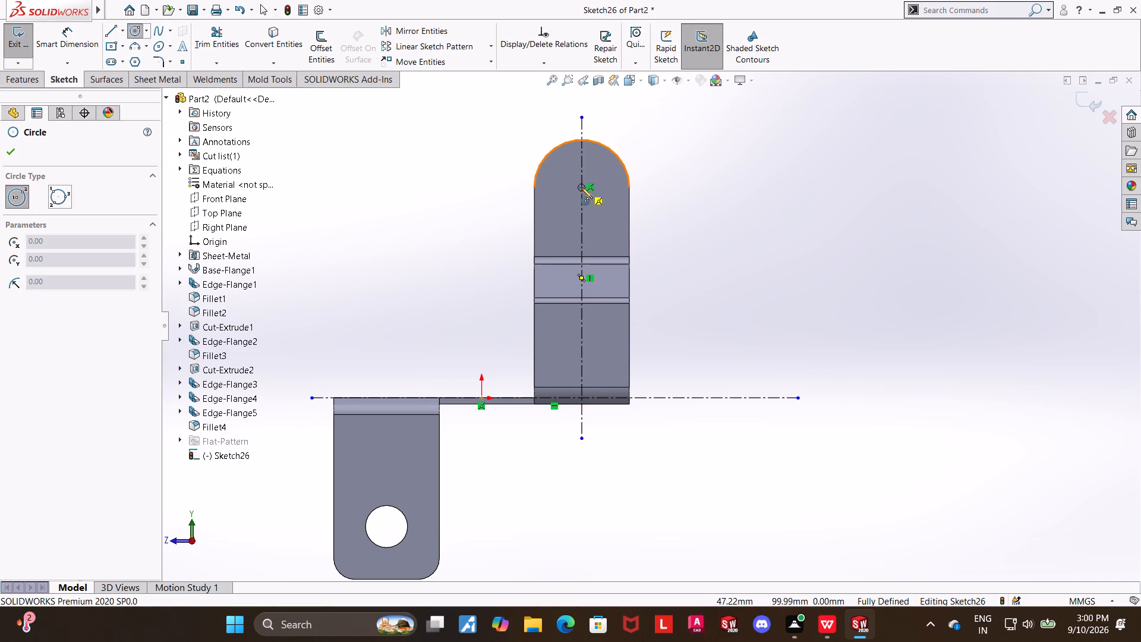
{"action": "left_click", "coordinate": [581, 187]}
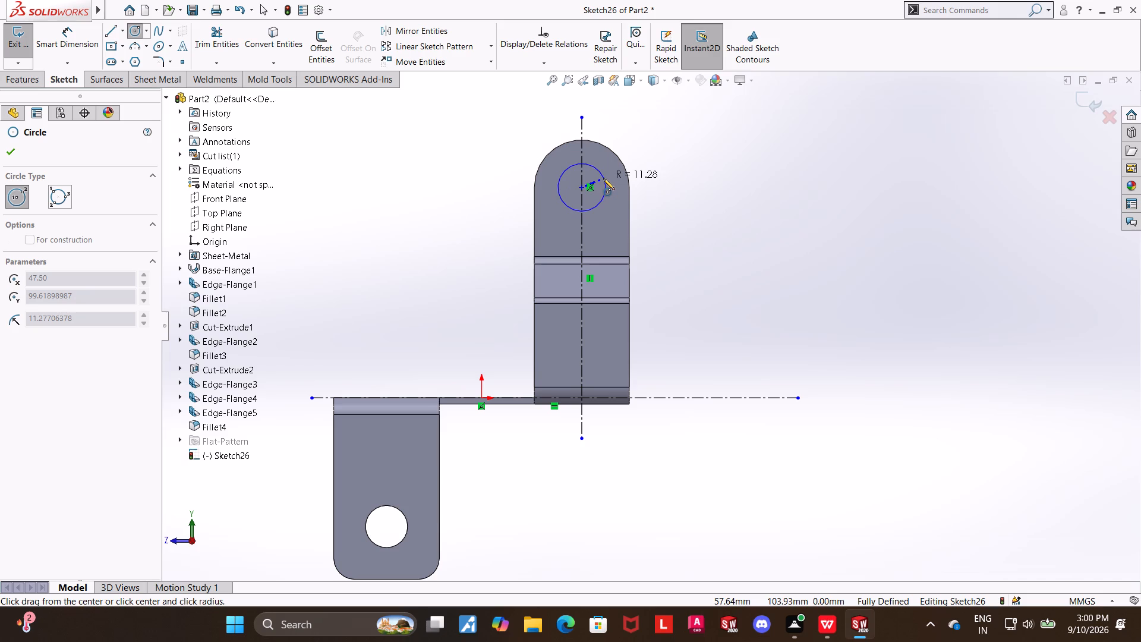
{"action": "left_click", "coordinate": [603, 178]}
{"action": "key", "text": "Escape"}
{"action": "key", "text": "Escape"}
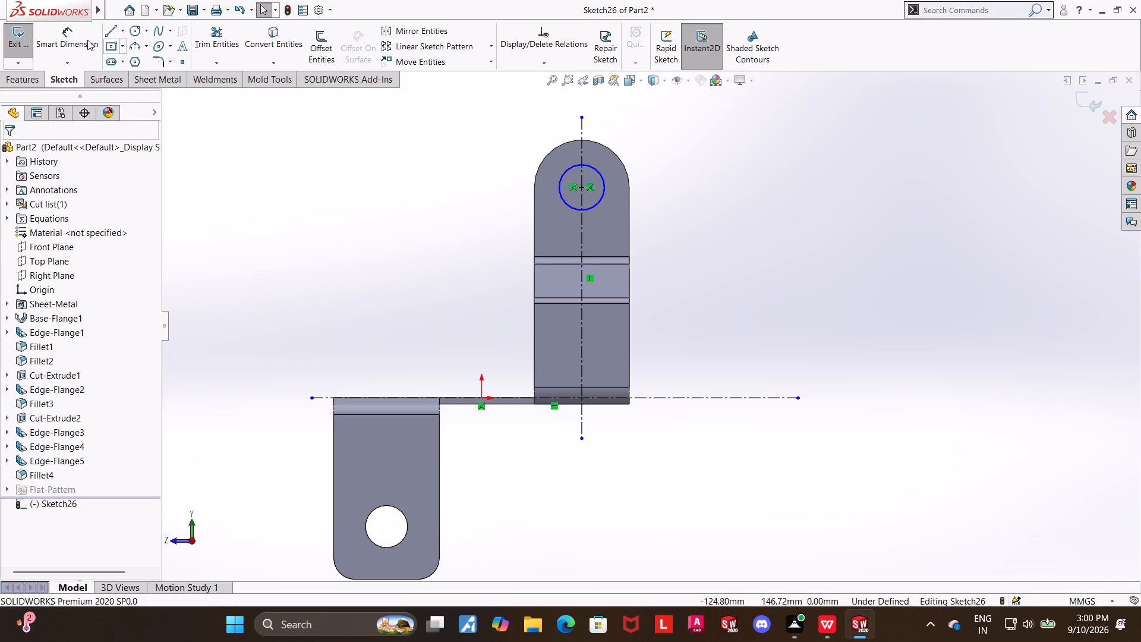
Dimension the circle on the rounded flange end to a 20 mm diameter and finish the sketch.
{"action": "left_click", "coordinate": [64, 32]}
{"action": "left_click", "coordinate": [595, 171]}
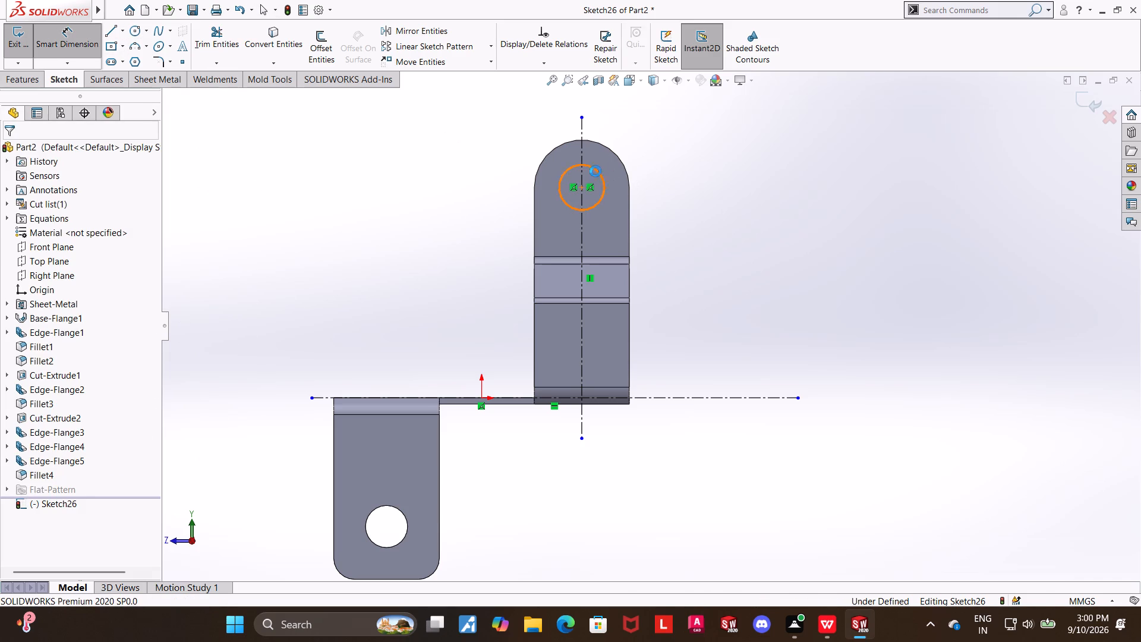
{"action": "left_click", "coordinate": [708, 146]}
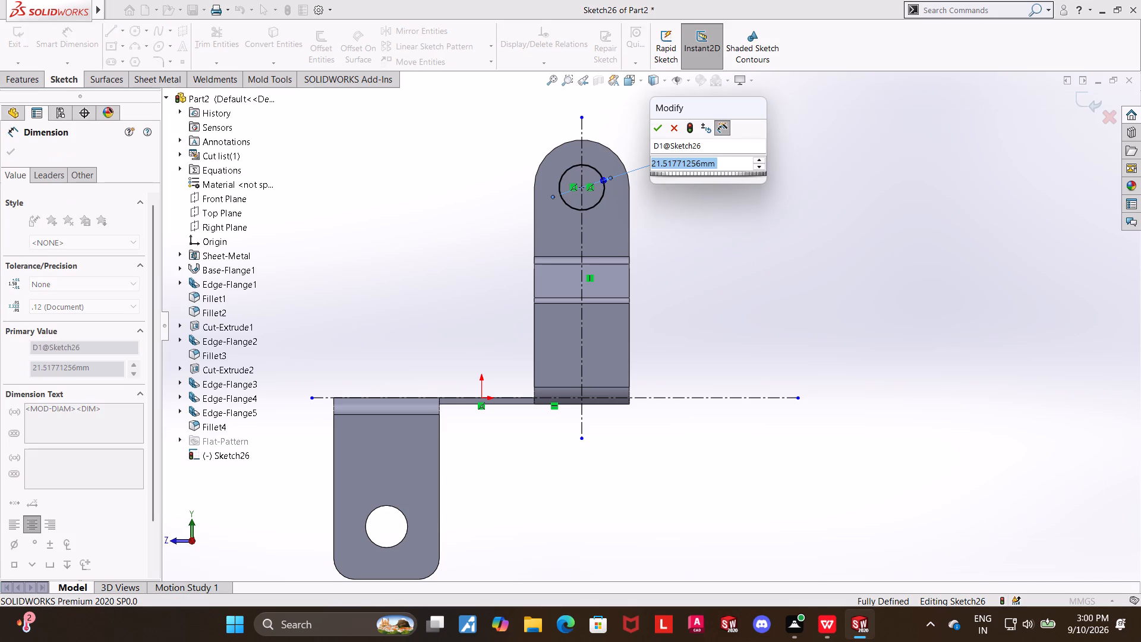
{"action": "type", "text": "20"}
{"action": "key", "text": "Return"}
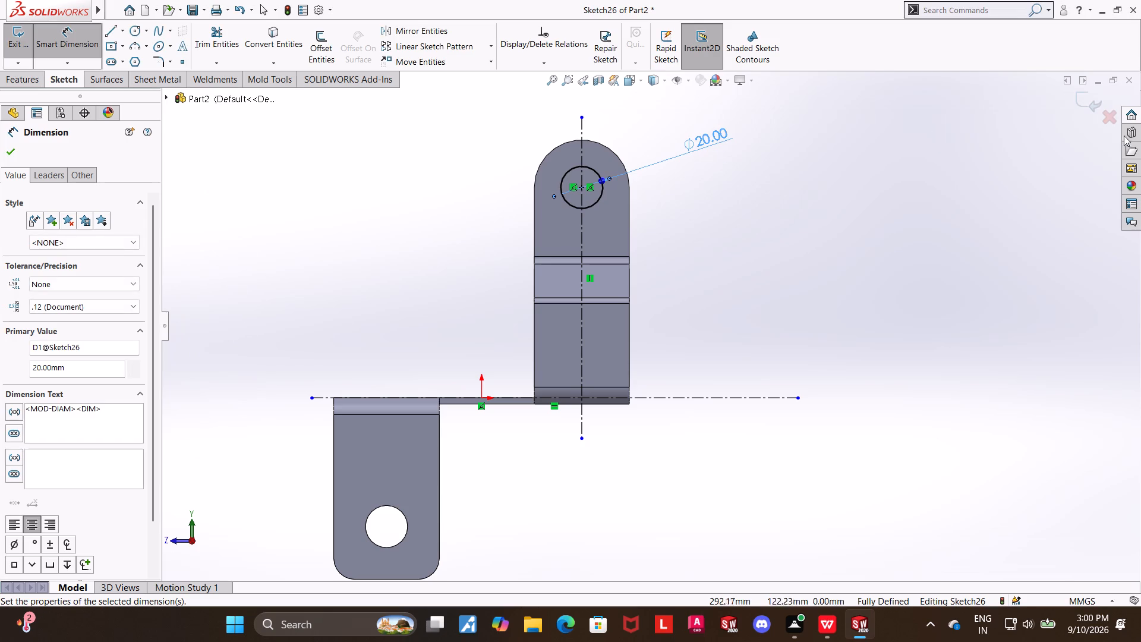
{"action": "left_click", "coordinate": [1088, 96]}
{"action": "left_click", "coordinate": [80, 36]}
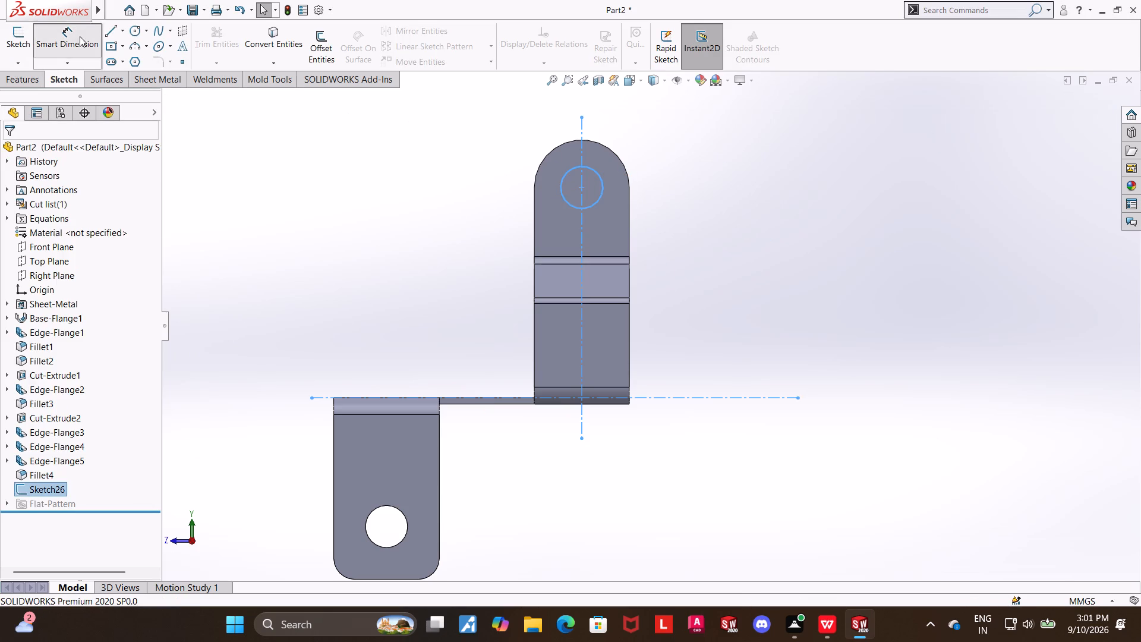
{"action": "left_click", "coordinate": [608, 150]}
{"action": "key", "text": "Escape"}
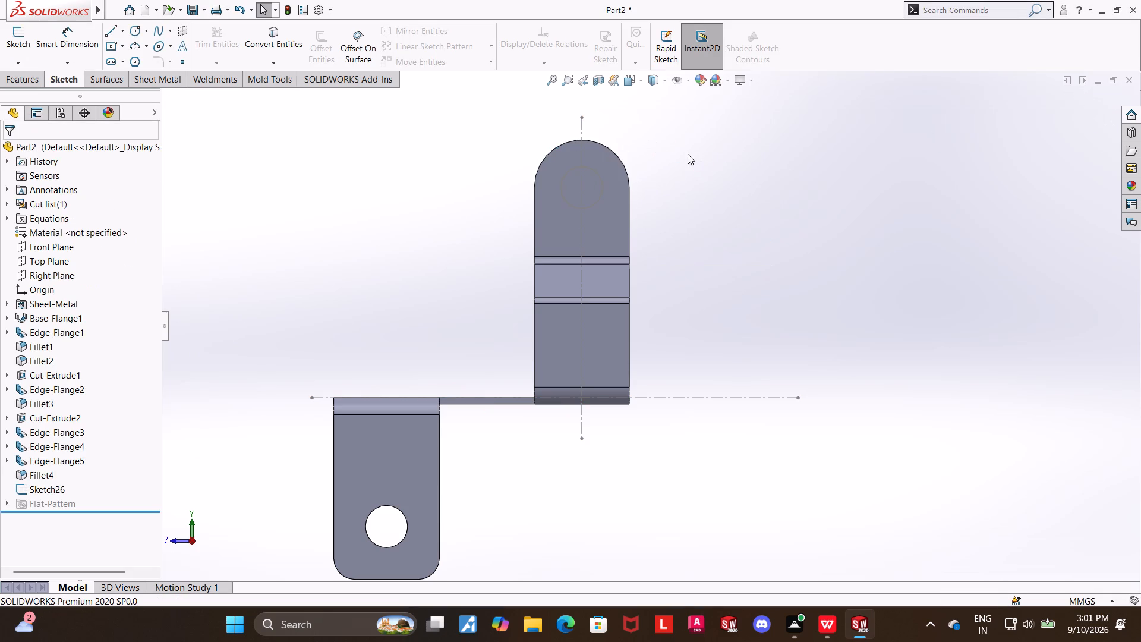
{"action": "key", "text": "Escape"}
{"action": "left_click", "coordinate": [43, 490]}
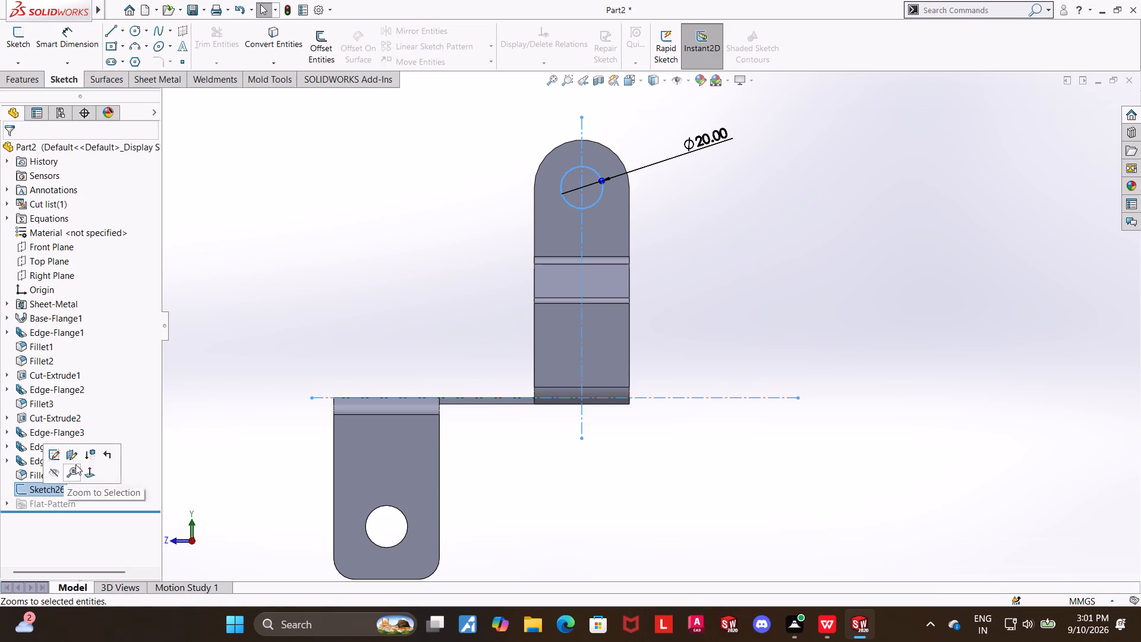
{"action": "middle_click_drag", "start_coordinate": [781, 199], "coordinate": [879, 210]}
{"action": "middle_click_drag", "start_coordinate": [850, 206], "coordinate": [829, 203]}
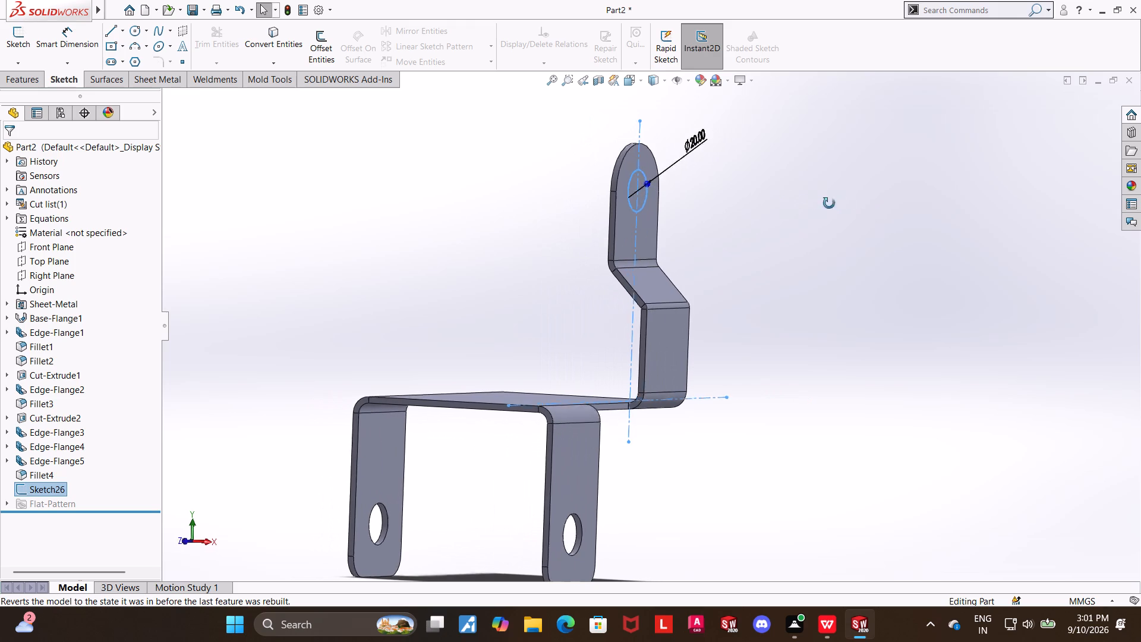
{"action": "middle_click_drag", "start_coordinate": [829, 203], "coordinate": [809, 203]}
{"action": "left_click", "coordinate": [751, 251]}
Reopen the hole sketch, face it squarely, check the radius of the flange's rounded end, and leave the sketch.
{"action": "left_click", "coordinate": [52, 487]}
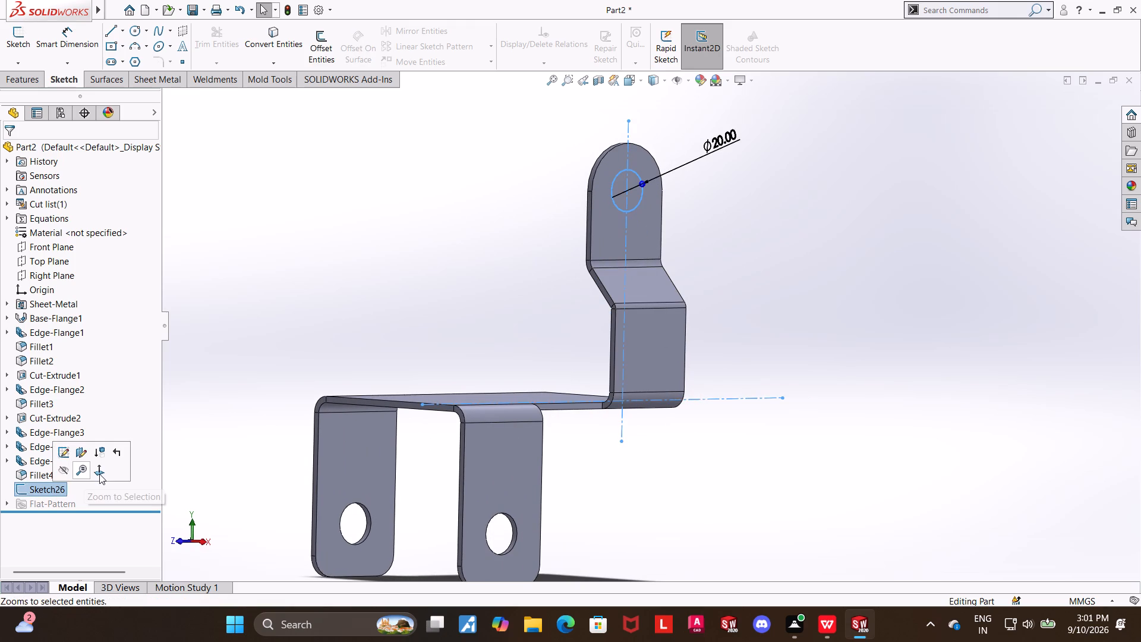
{"action": "left_click", "coordinate": [59, 452]}
{"action": "left_click", "coordinate": [52, 487]}
{"action": "left_click", "coordinate": [82, 475]}
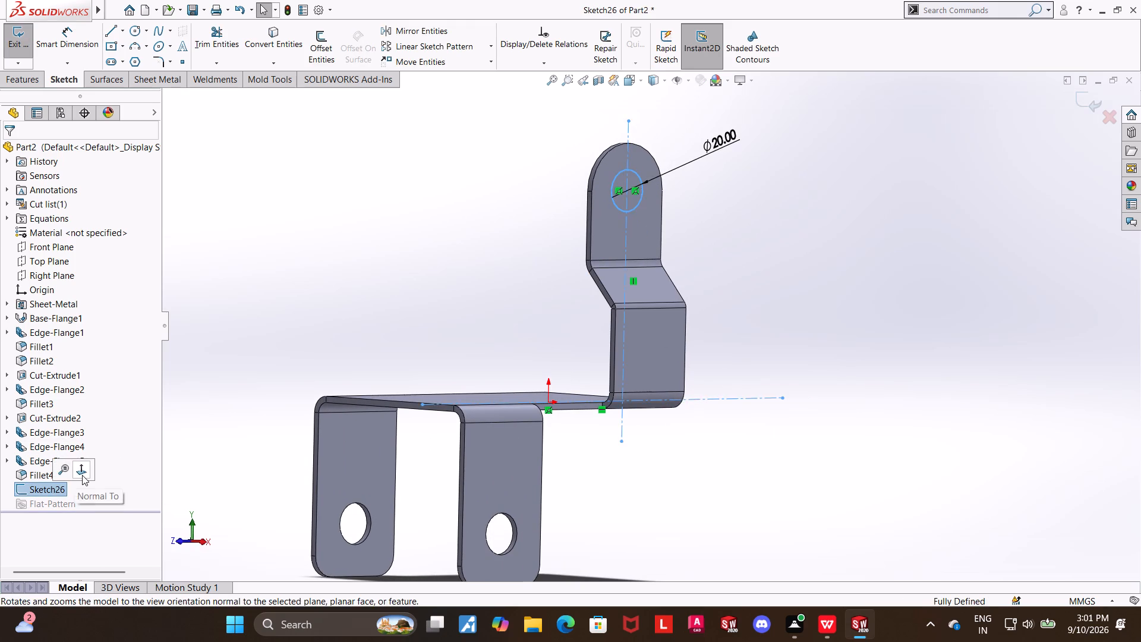
{"action": "left_click", "coordinate": [73, 48]}
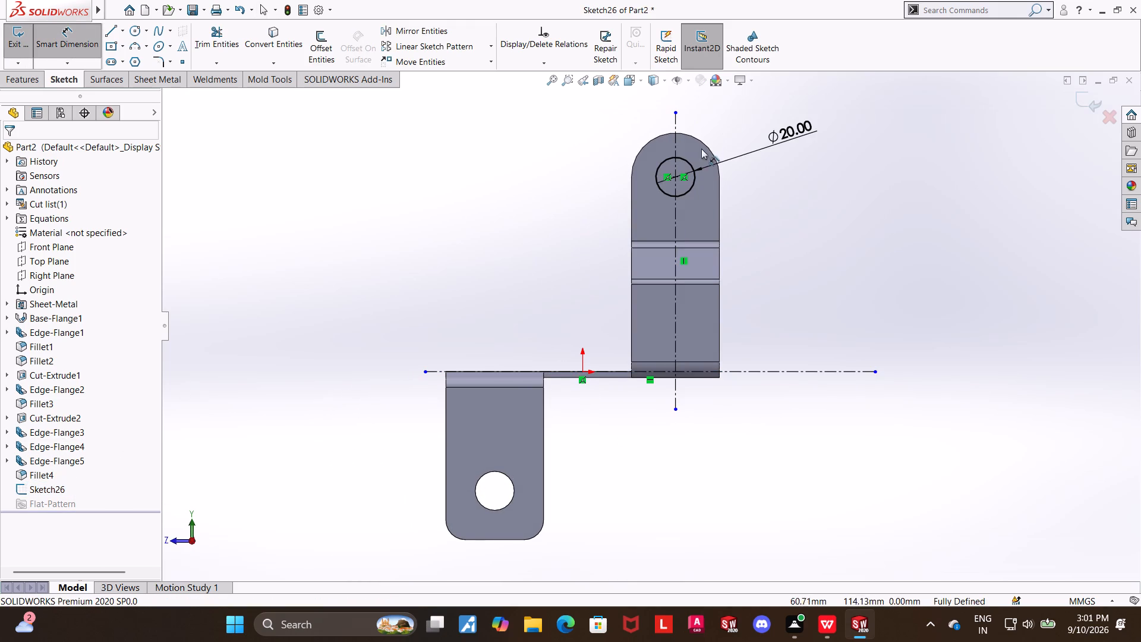
{"action": "left_click", "coordinate": [704, 144]}
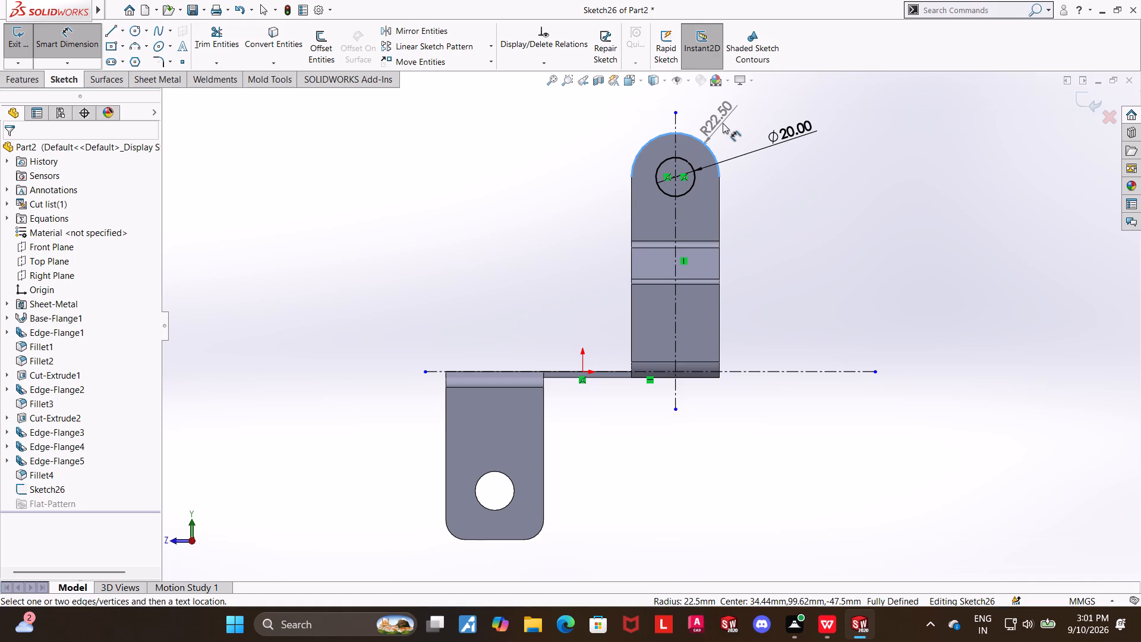
{"action": "key", "text": "Escape"}
{"action": "key", "text": "Escape"}
{"action": "key", "text": "Escape"}
{"action": "middle_click_drag", "start_coordinate": [750, 208], "coordinate": [776, 215]}
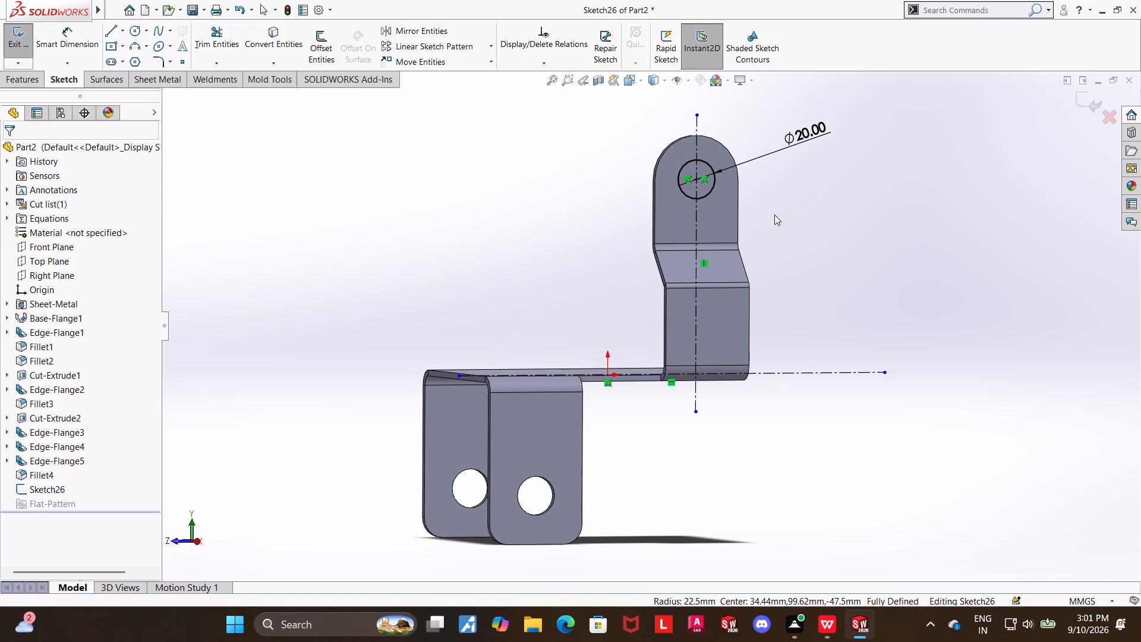
{"action": "key", "text": "Escape"}
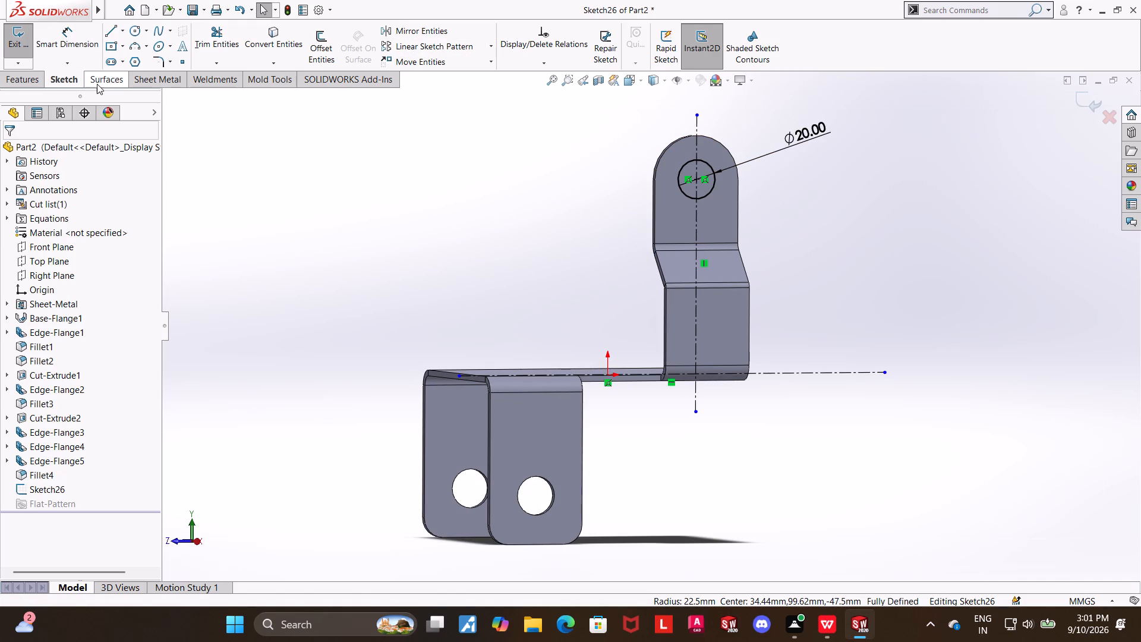
{"action": "left_click", "coordinate": [1077, 101]}
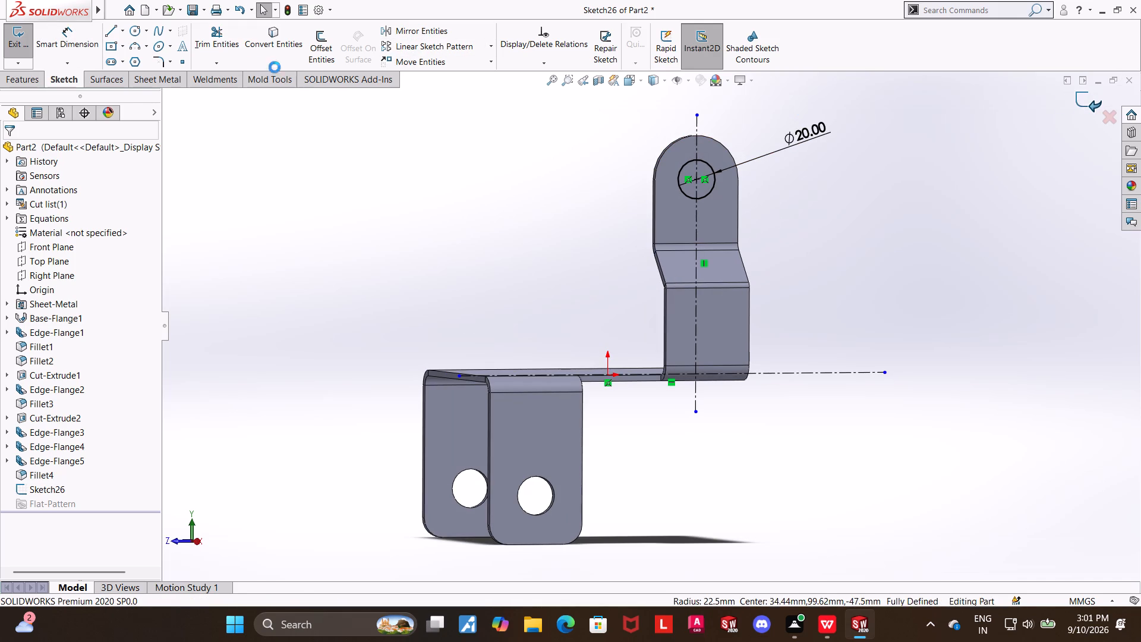
Cut the 20 mm circle through the rounded flange end with a 10 mm blind extruded cut, keeping Normal cut on.
{"action": "left_click", "coordinate": [156, 84]}
{"action": "left_click", "coordinate": [472, 38]}
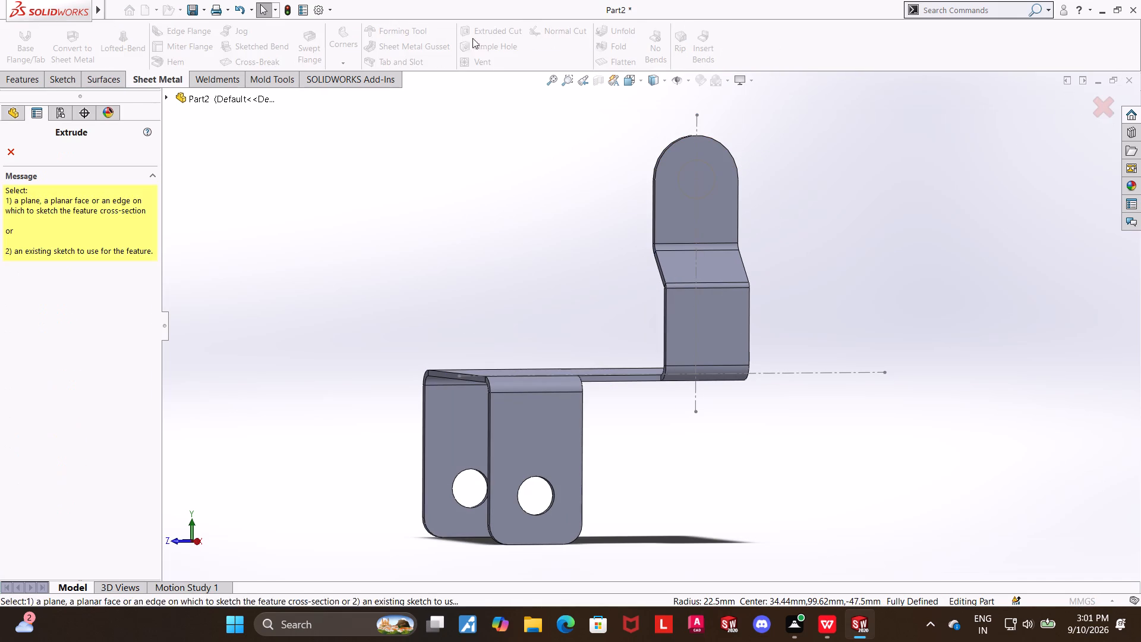
{"action": "left_click", "coordinate": [167, 94]}
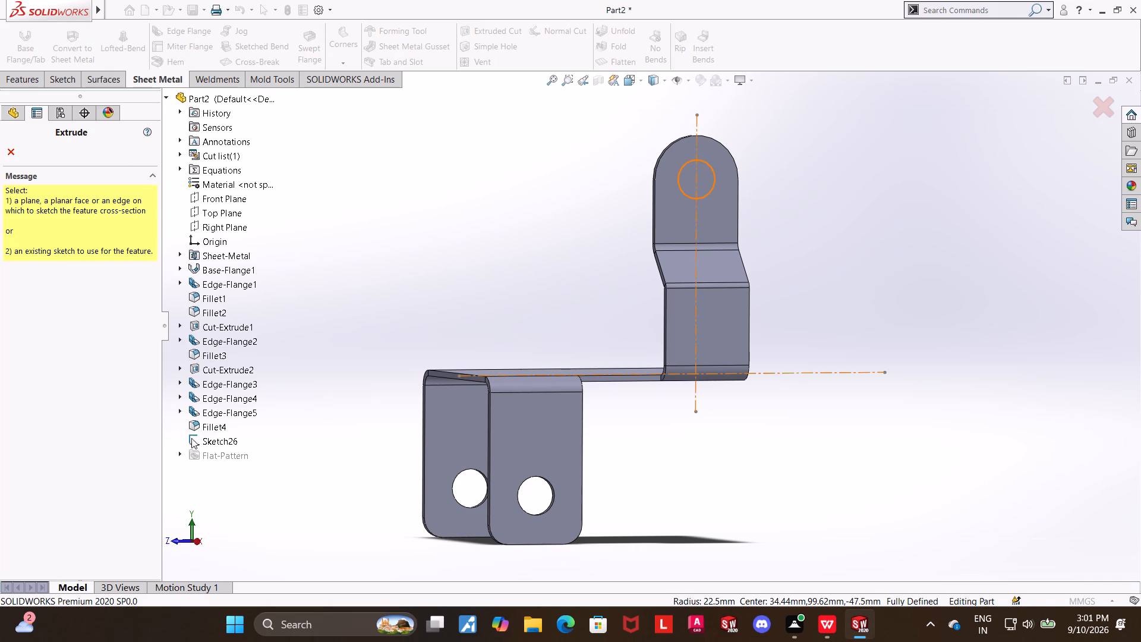
{"action": "left_click", "coordinate": [200, 442]}
{"action": "middle_click_drag", "start_coordinate": [363, 181], "coordinate": [446, 201]}
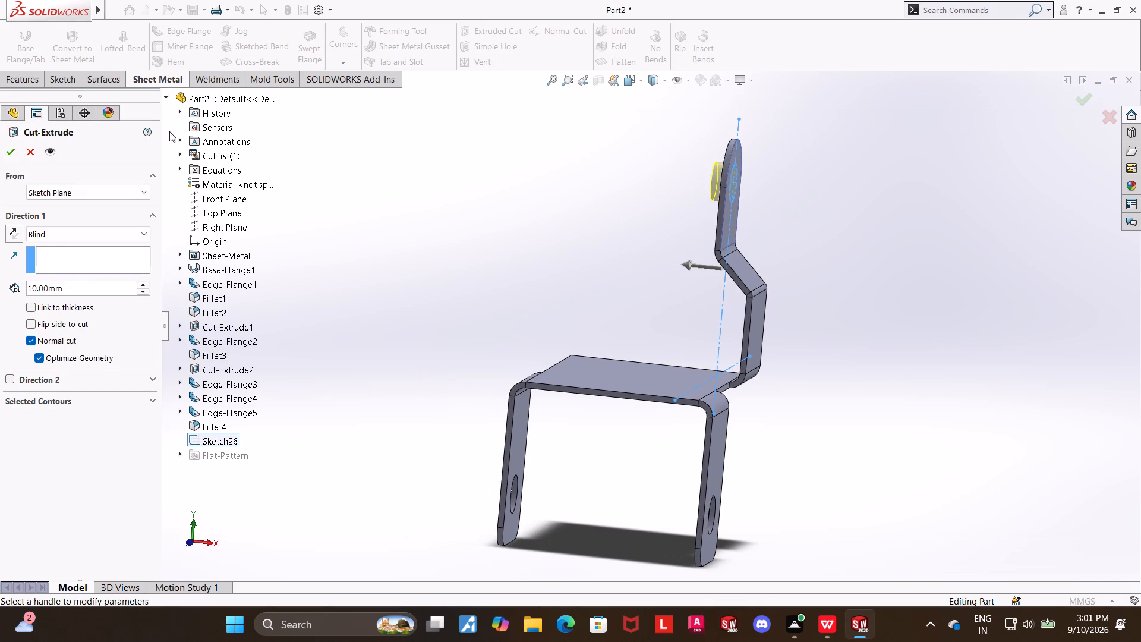
{"action": "left_click", "coordinate": [8, 162]}
{"action": "left_click", "coordinate": [8, 156]}
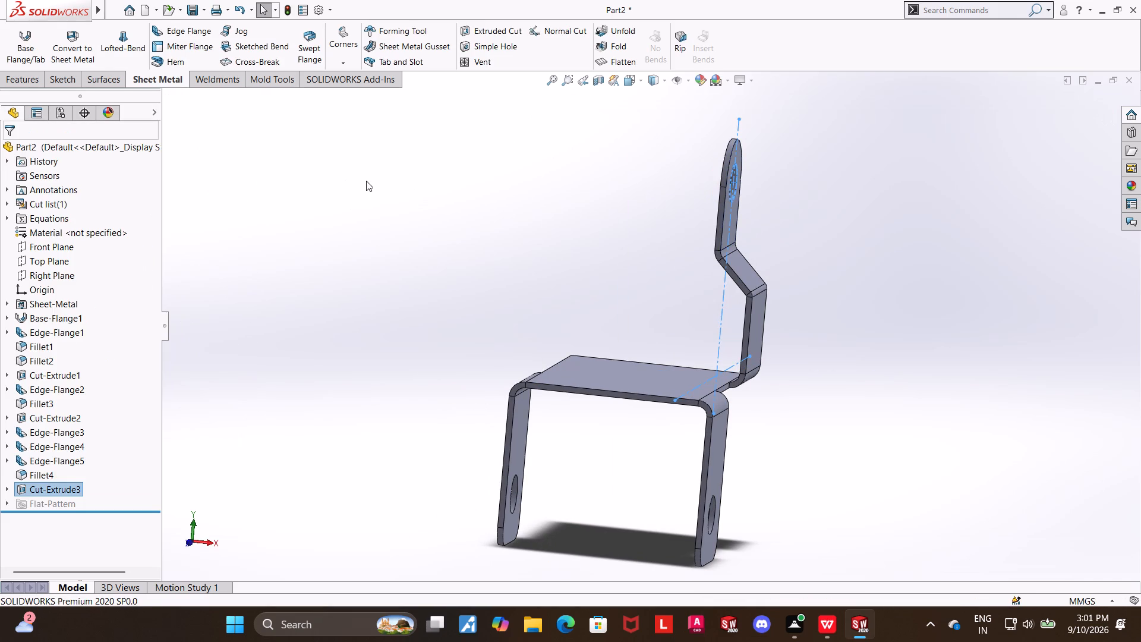
Inspect the part and the hole in the rounded flange end from several angles.
{"action": "middle_click_drag", "start_coordinate": [367, 181], "coordinate": [431, 223]}
{"action": "left_click", "coordinate": [427, 226]}
{"action": "middle_click_drag", "start_coordinate": [452, 207], "coordinate": [427, 209]}
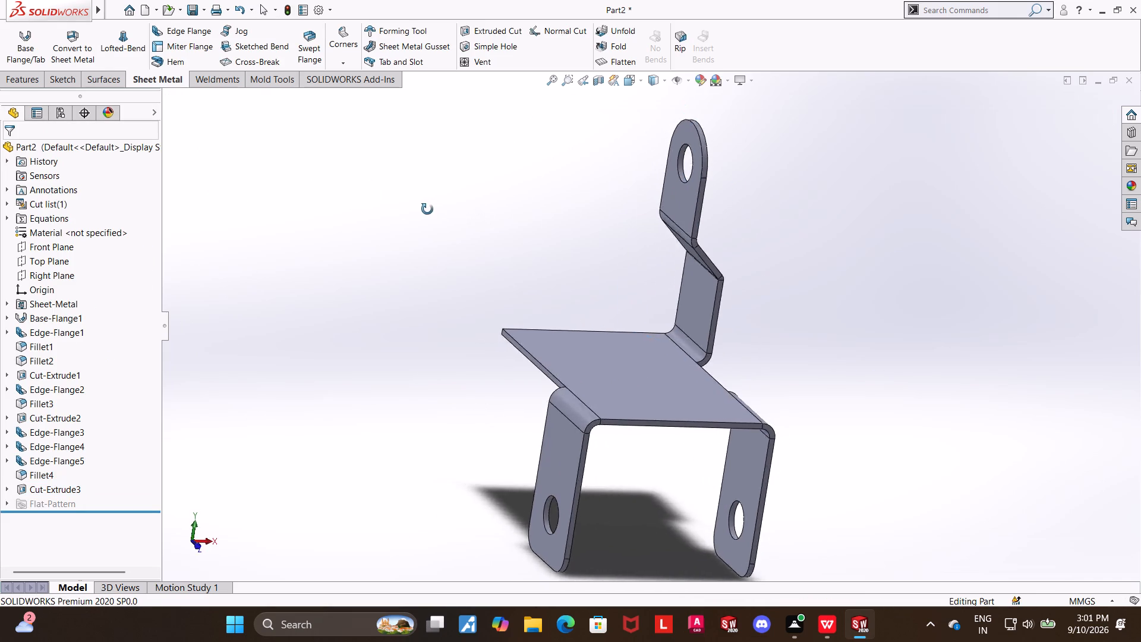
{"action": "middle_click_drag", "start_coordinate": [427, 209], "coordinate": [386, 200]}
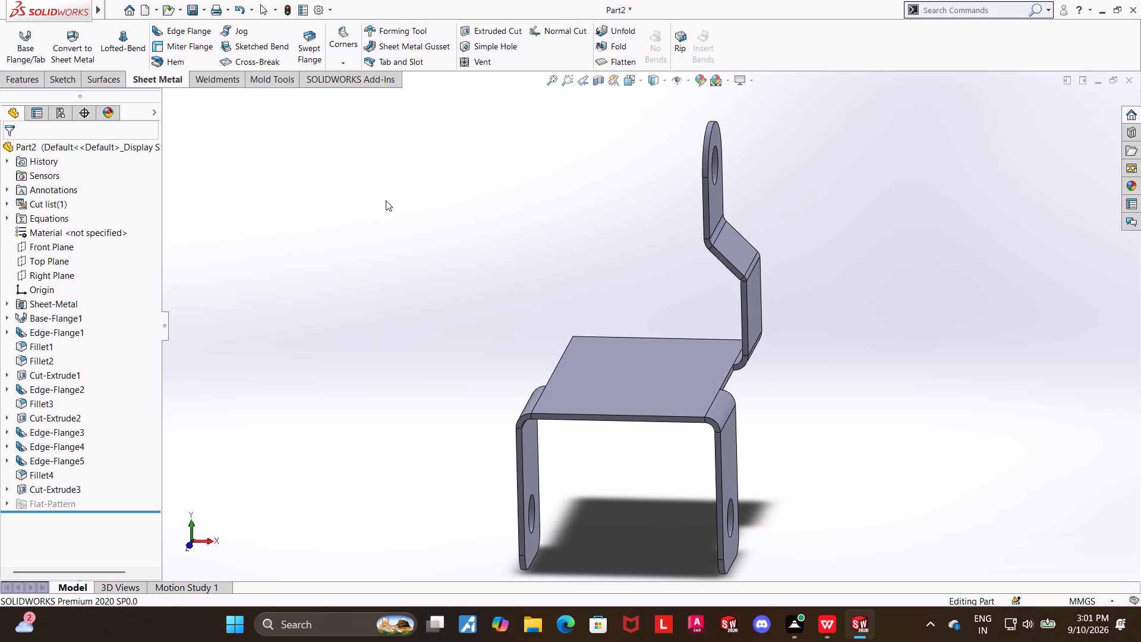
{"action": "scroll", "coordinate": [432, 203], "scroll_direction": "down", "scroll_amount": 3}
{"action": "middle_click_drag", "start_coordinate": [497, 228], "coordinate": [528, 277]}
{"action": "scroll", "coordinate": [528, 278], "scroll_direction": "up", "scroll_amount": 5}
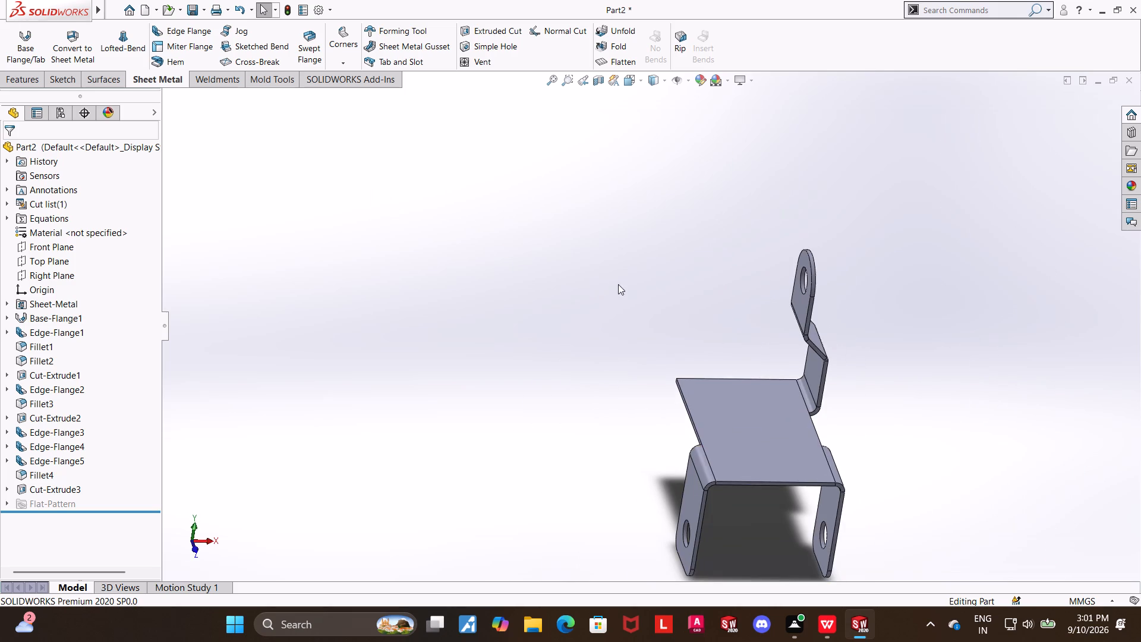
{"action": "scroll", "coordinate": [618, 284], "scroll_direction": "down", "scroll_amount": 2}
{"action": "scroll", "coordinate": [719, 359], "scroll_direction": "up", "scroll_amount": 6}
{"action": "scroll", "coordinate": [829, 347], "scroll_direction": "down", "scroll_amount": 4}
{"action": "middle_click_drag", "start_coordinate": [664, 345], "coordinate": [643, 317]}
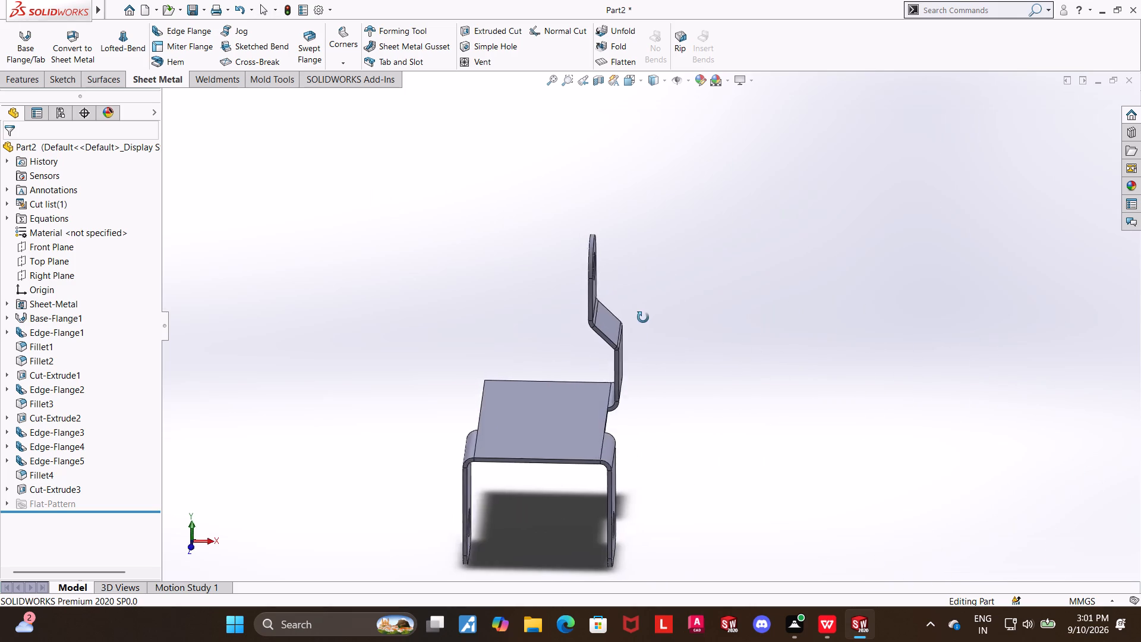
{"action": "middle_click_drag", "start_coordinate": [643, 317], "coordinate": [655, 338]}
{"action": "scroll", "coordinate": [657, 338], "scroll_direction": "up", "scroll_amount": 1}
Mirror the stepped upward flange's three edge flanges, end fillet and hole cut about the Right Plane.
{"action": "left_click", "coordinate": [39, 462]}
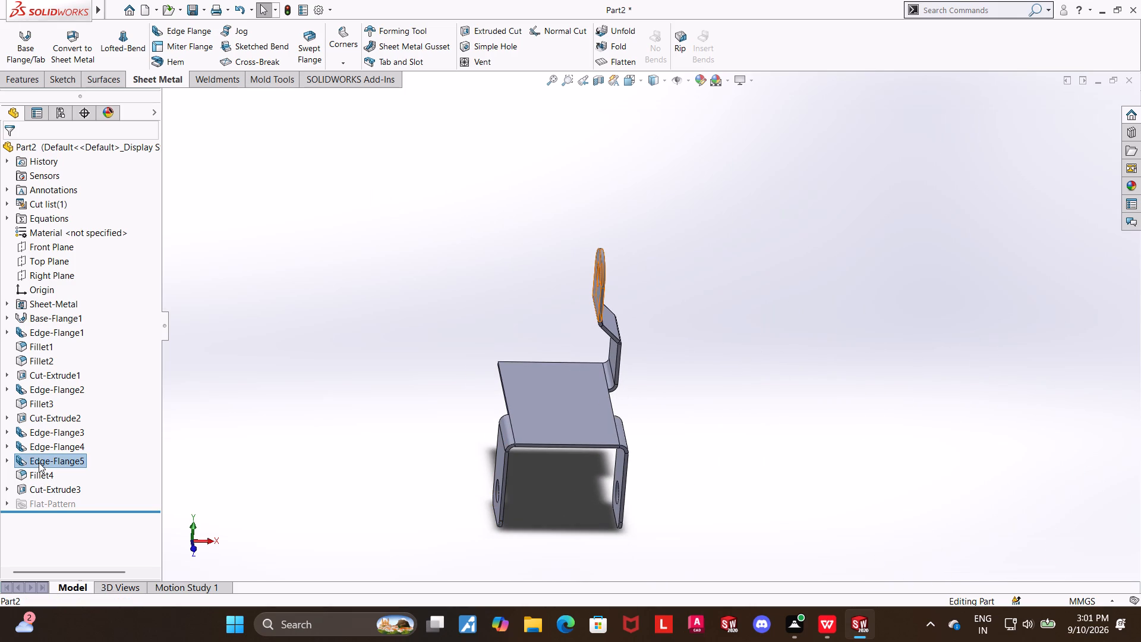
{"action": "left_click", "coordinate": [39, 449], "text": "ctrl"}
{"action": "left_click", "coordinate": [40, 435], "text": "ctrl"}
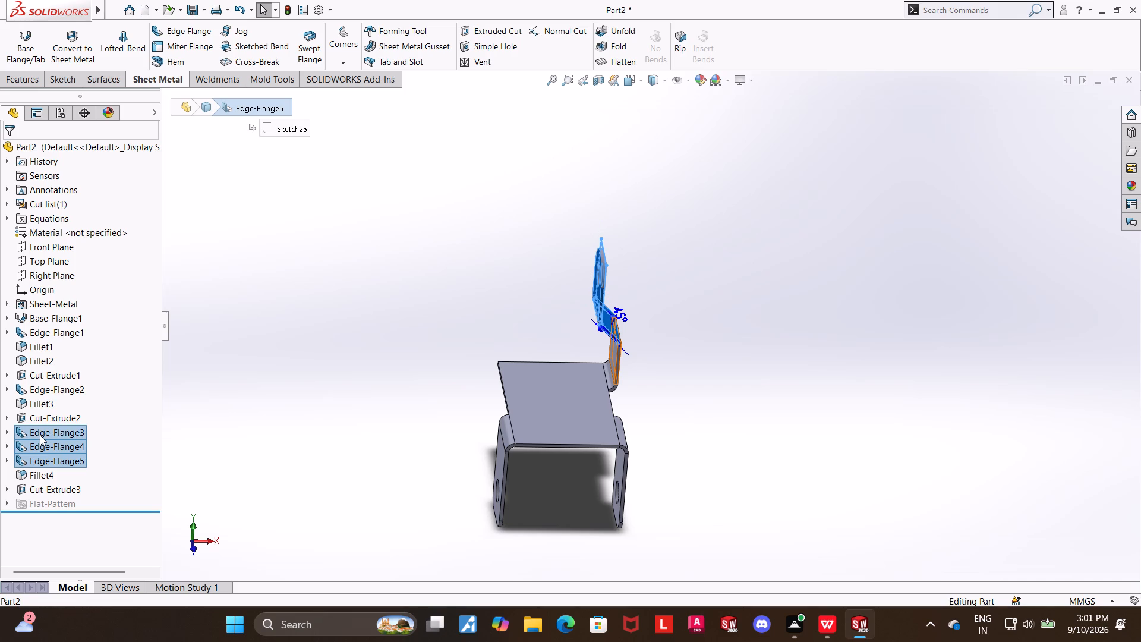
{"action": "left_click", "coordinate": [31, 477], "text": "ctrl"}
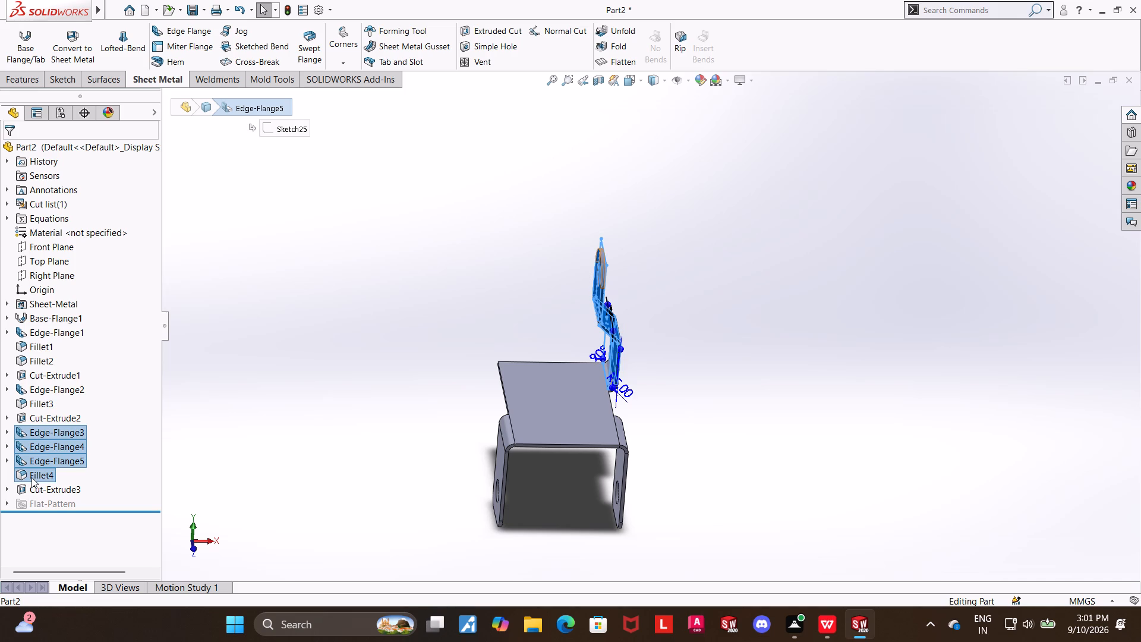
{"action": "left_click", "coordinate": [43, 487], "text": "ctrl"}
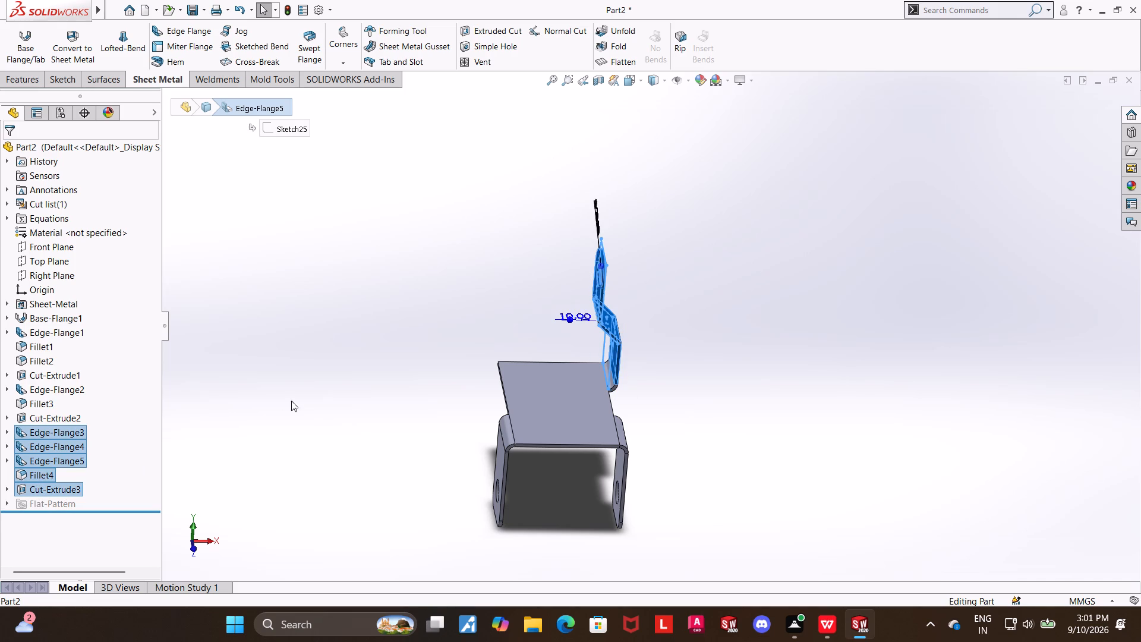
{"action": "middle_click_drag", "start_coordinate": [343, 374], "coordinate": [329, 321]}
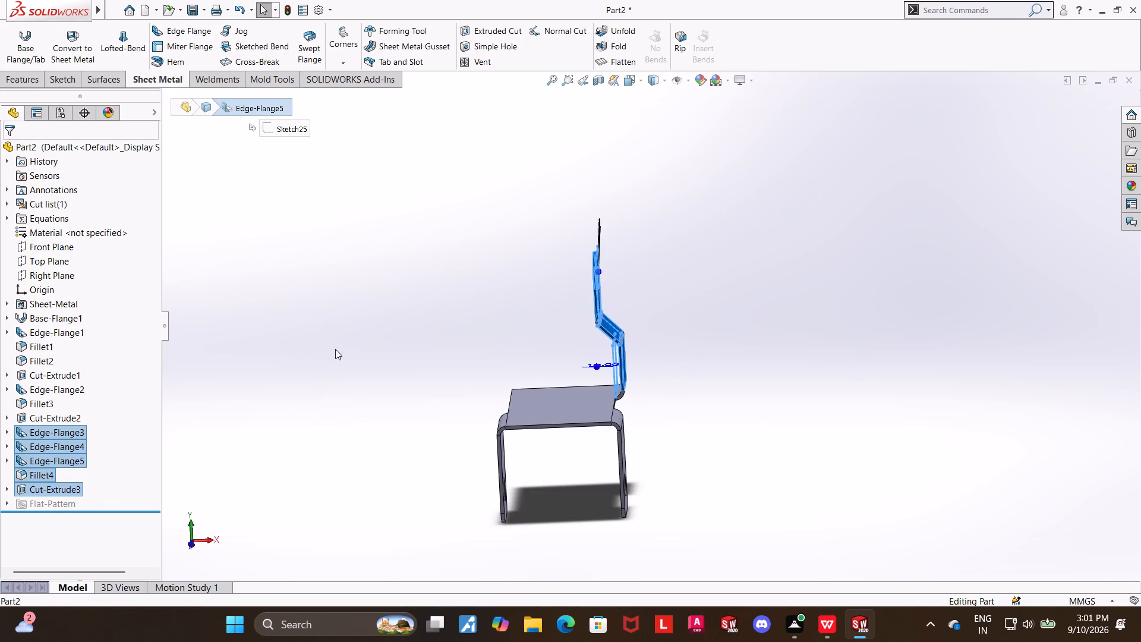
{"action": "middle_click_drag", "start_coordinate": [322, 351], "coordinate": [345, 347]}
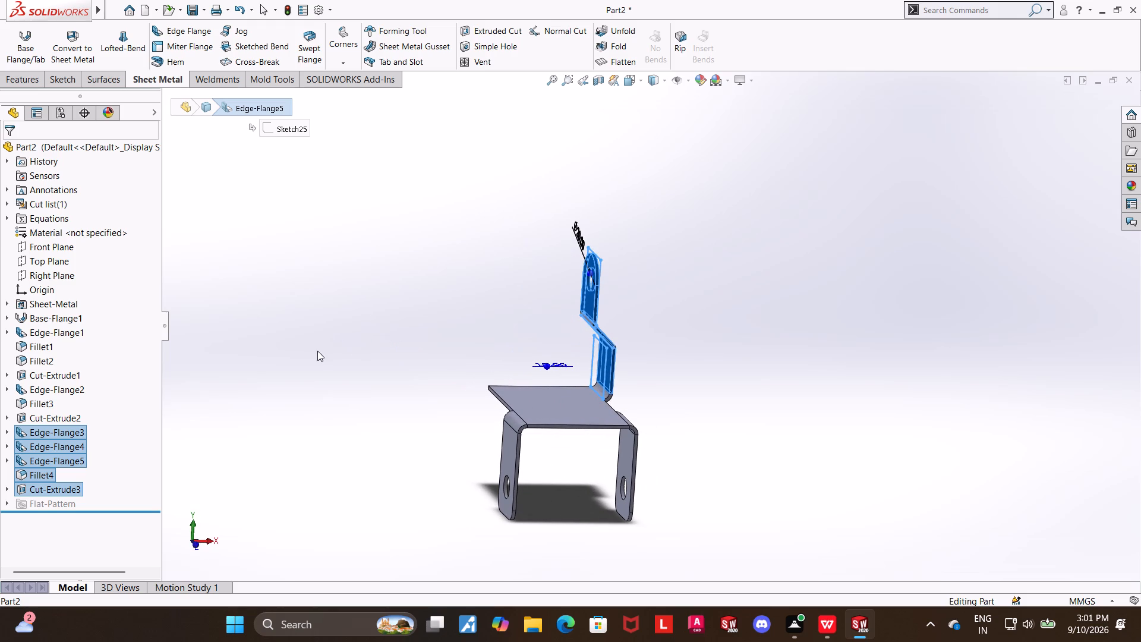
{"action": "left_click", "coordinate": [33, 76]}
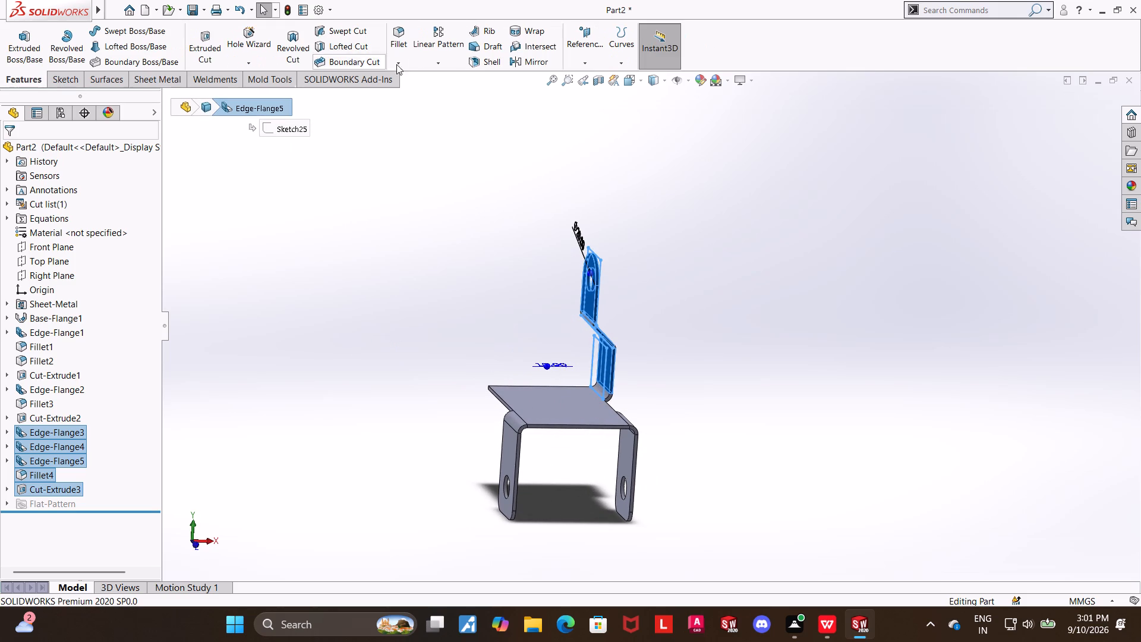
{"action": "left_click", "coordinate": [551, 56]}
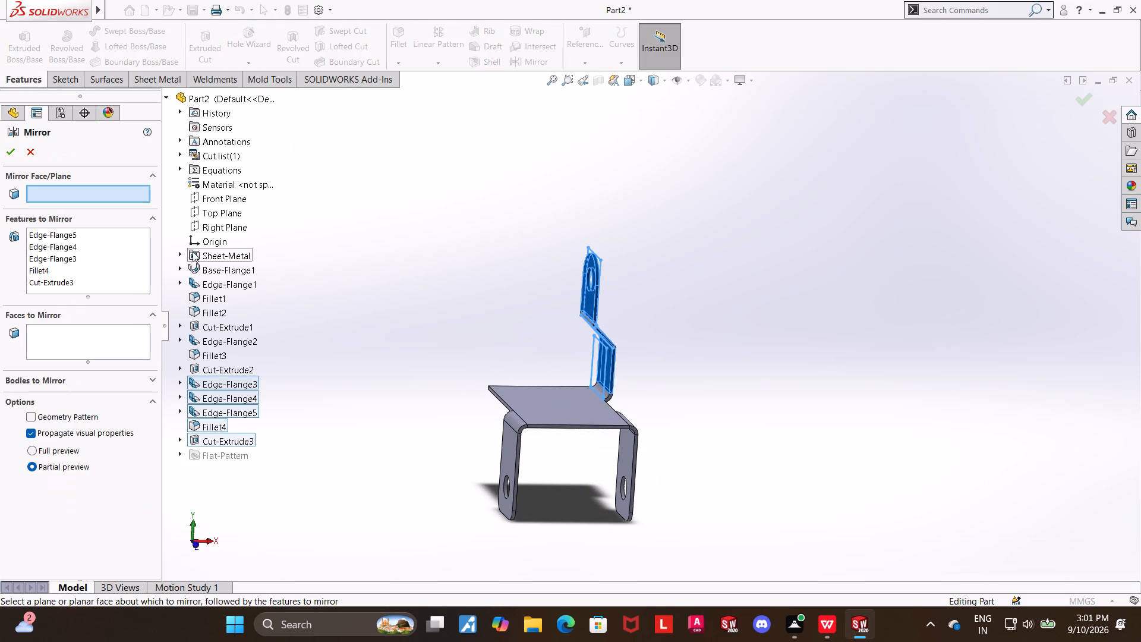
{"action": "left_click", "coordinate": [223, 229]}
{"action": "left_click", "coordinate": [14, 156]}
{"action": "left_click", "coordinate": [324, 283]}
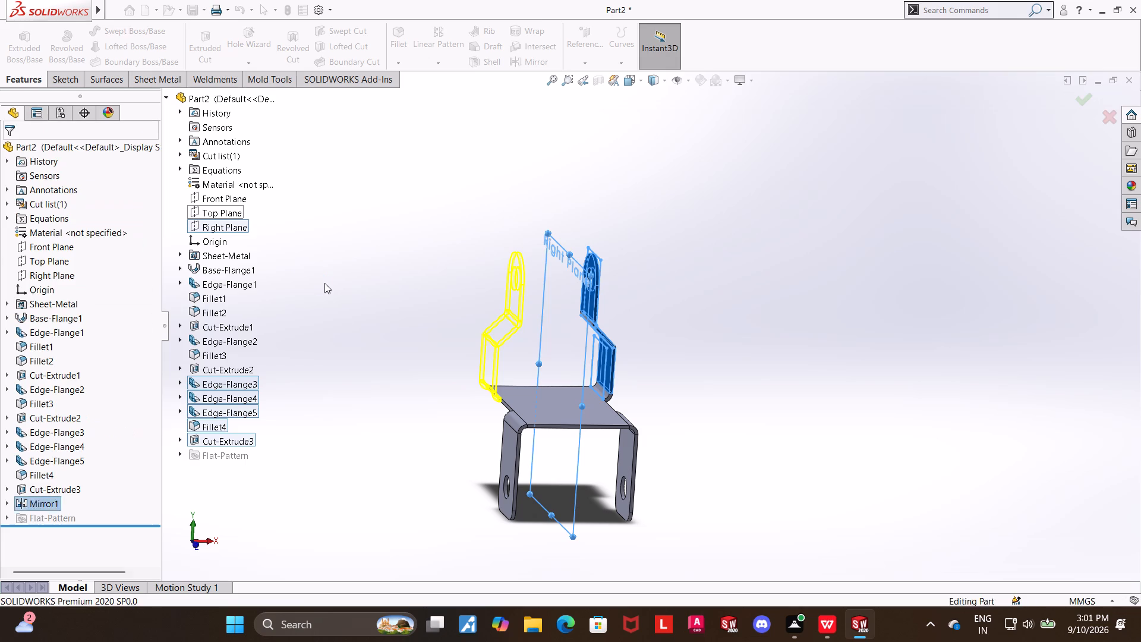
Inspect the mirrored part from the front, right and top standard views.
{"action": "scroll", "coordinate": [337, 284], "scroll_direction": "up", "scroll_amount": 1}
{"action": "middle_click_drag", "start_coordinate": [333, 284], "coordinate": [314, 284]}
{"action": "left_click", "coordinate": [316, 286]}
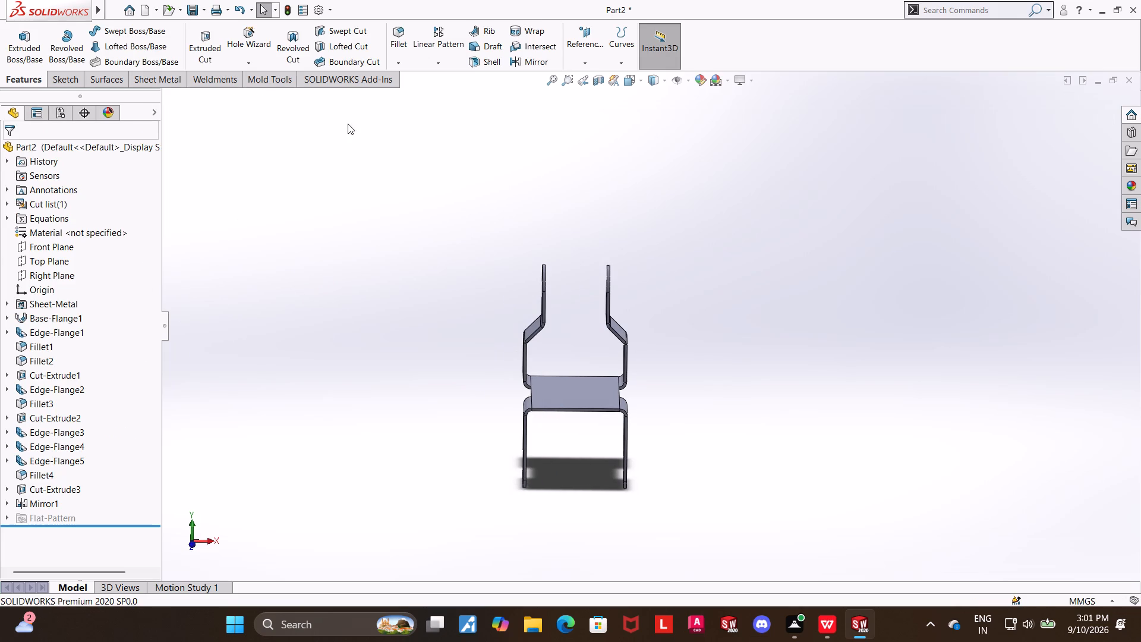
{"action": "left_click", "coordinate": [629, 83]}
{"action": "left_click", "coordinate": [533, 397]}
{"action": "scroll", "coordinate": [907, 344], "scroll_direction": "up", "scroll_amount": 1}
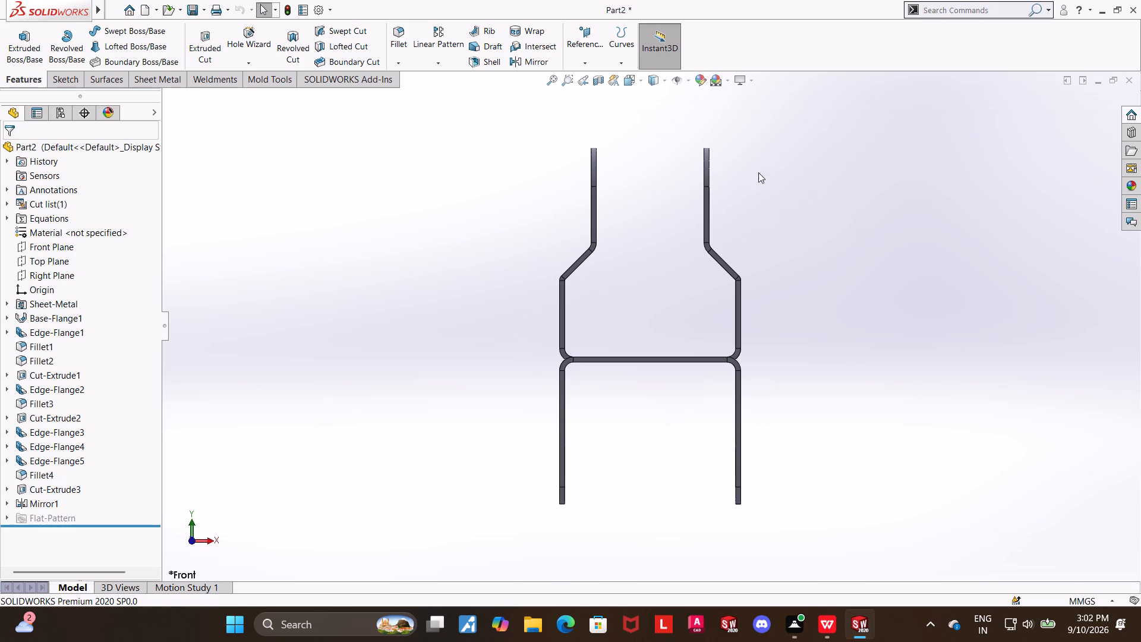
{"action": "left_click", "coordinate": [629, 83]}
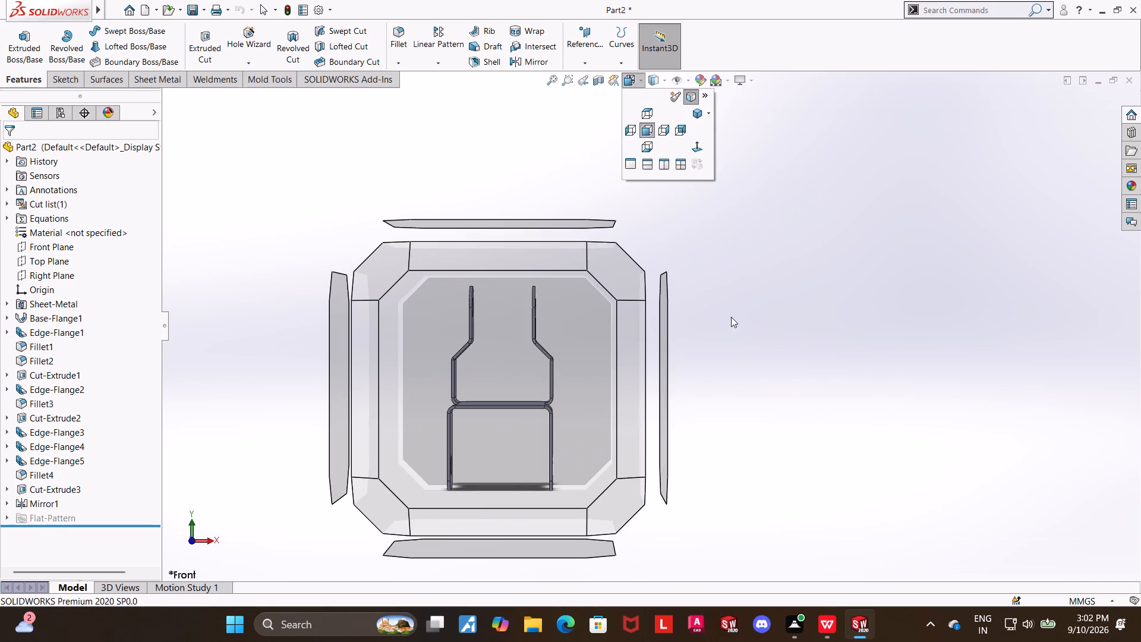
{"action": "middle_click_drag", "start_coordinate": [818, 328], "coordinate": [768, 322]}
{"action": "left_click", "coordinate": [601, 369]}
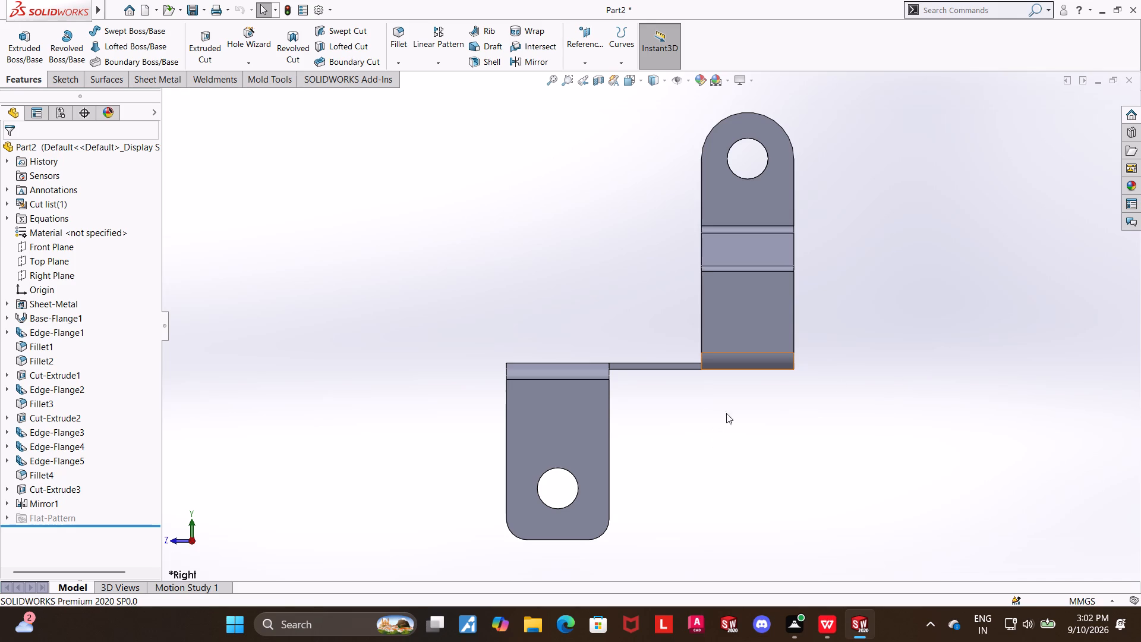
{"action": "left_click", "coordinate": [631, 81]}
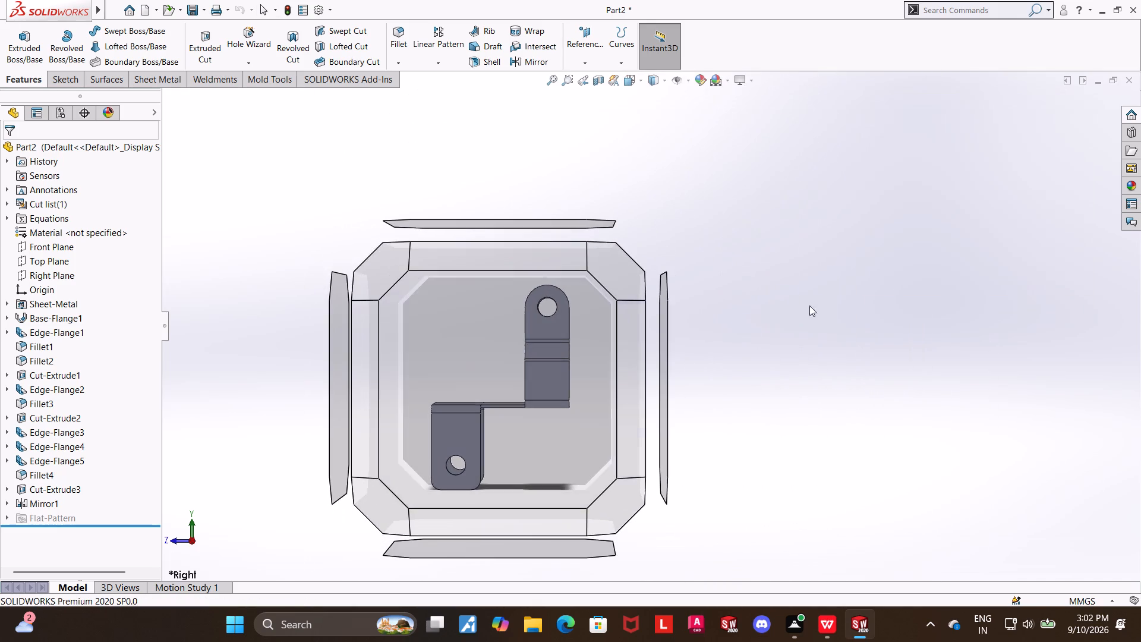
{"action": "middle_click_drag", "start_coordinate": [817, 344], "coordinate": [849, 440]}
{"action": "left_click", "coordinate": [558, 277]}
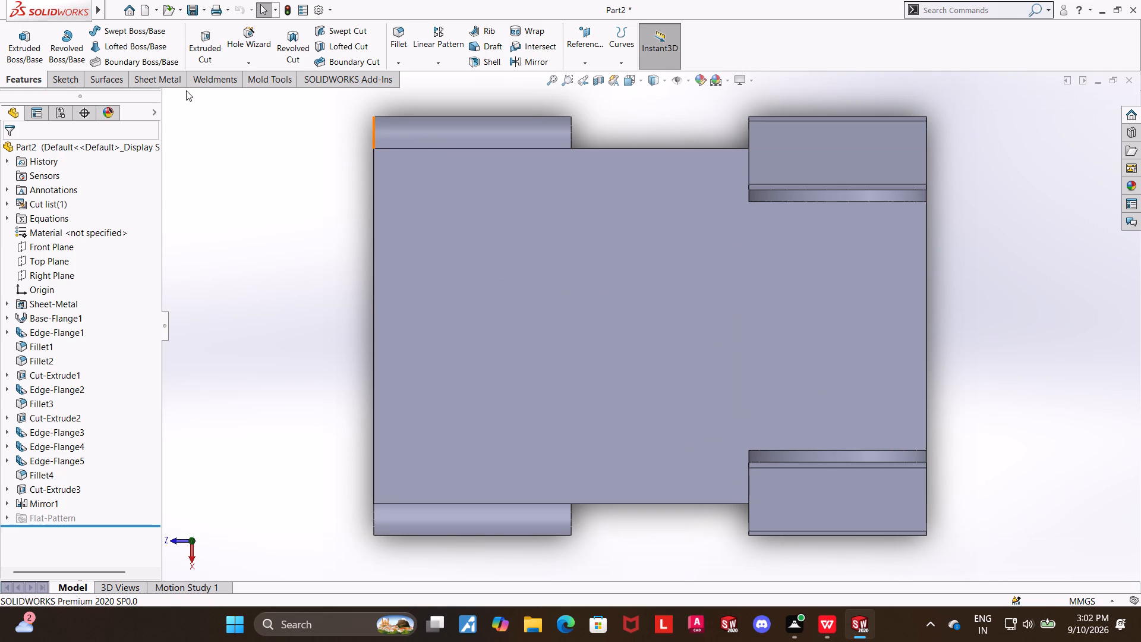
Start a sketch on the plate's top face and draw a vertical centerline through the origin, extending past both plate ends.
{"action": "left_click", "coordinate": [606, 280]}
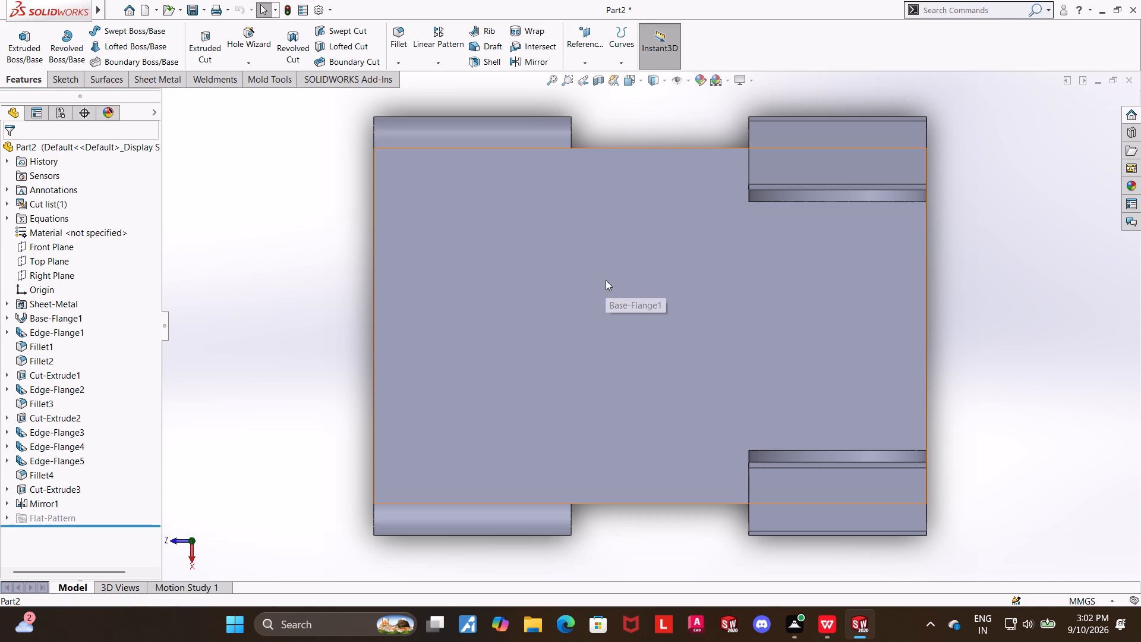
{"action": "right_click", "coordinate": [606, 280]}
{"action": "left_click", "coordinate": [637, 262]}
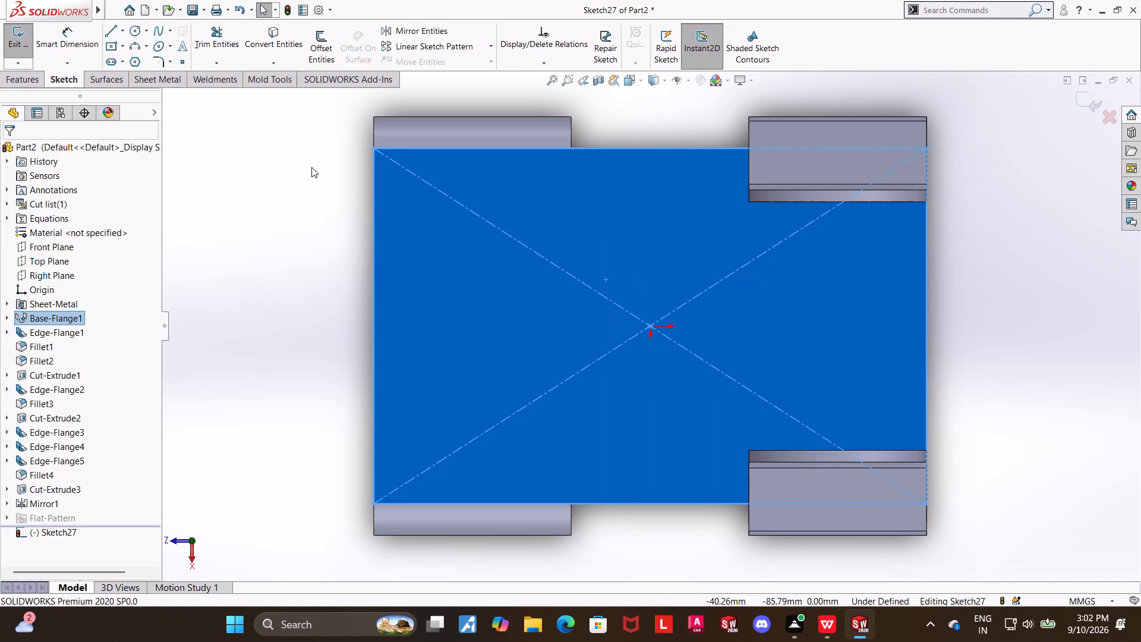
{"action": "left_click", "coordinate": [62, 531]}
{"action": "left_click", "coordinate": [97, 507]}
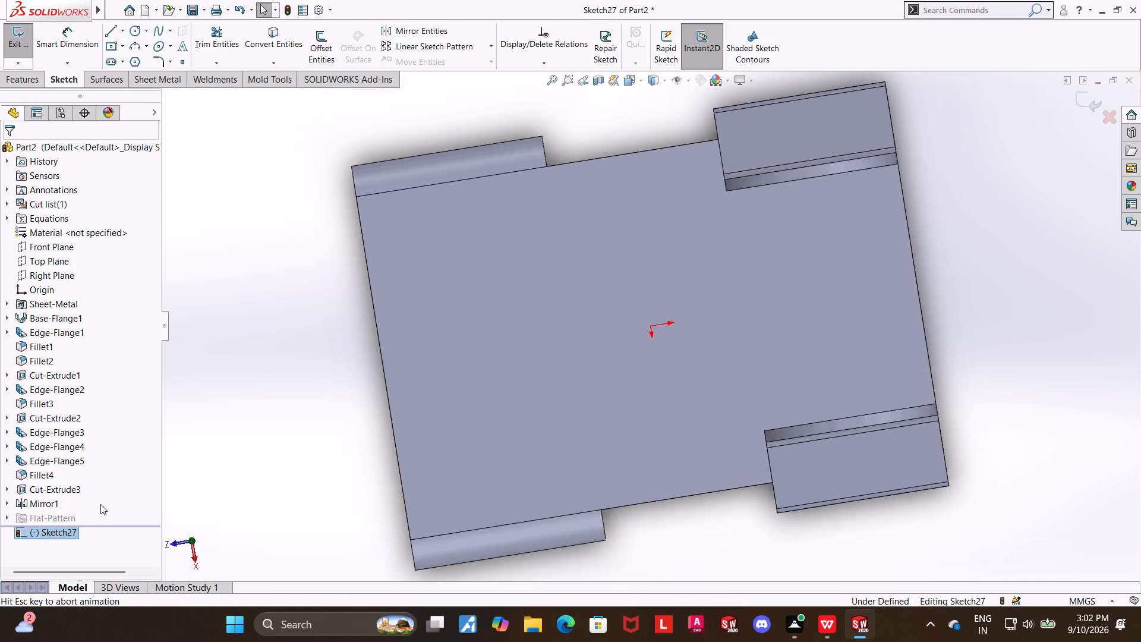
{"action": "left_click", "coordinate": [123, 25]}
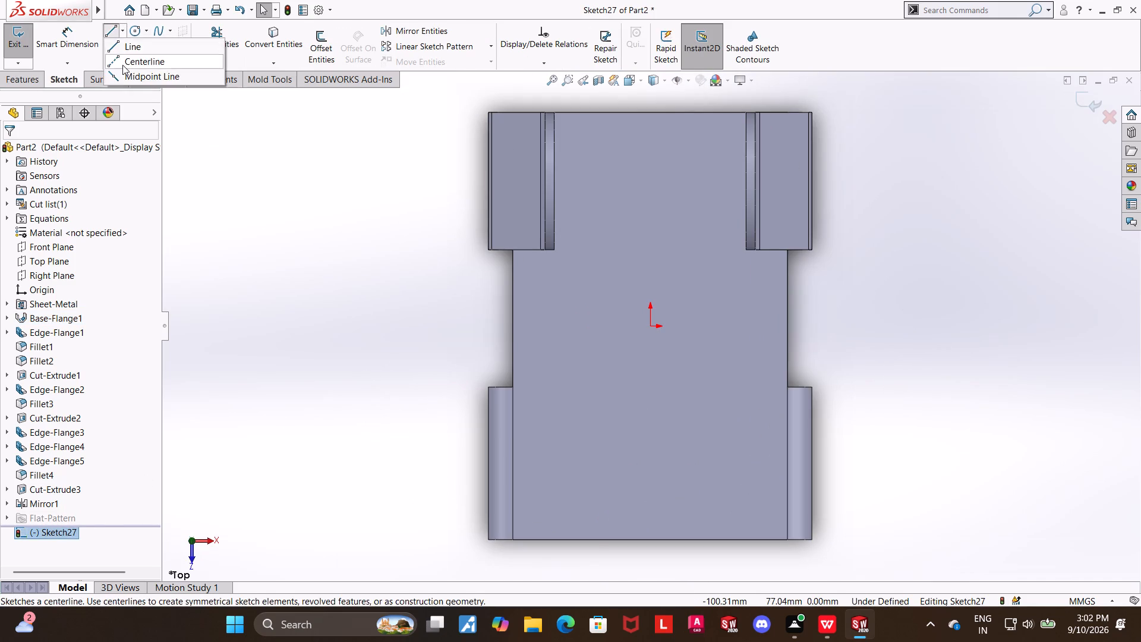
{"action": "left_click", "coordinate": [122, 65]}
{"action": "scroll", "coordinate": [650, 326], "scroll_direction": "up", "scroll_amount": 4}
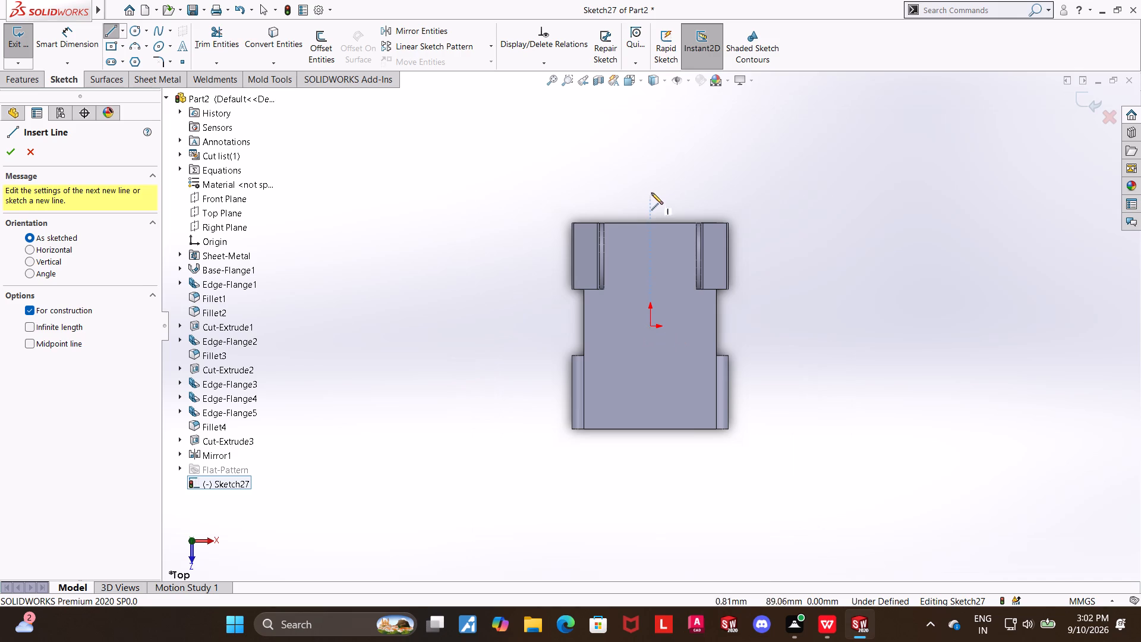
{"action": "left_click", "coordinate": [652, 186]}
{"action": "left_click", "coordinate": [648, 506]}
{"action": "key", "text": "Escape"}
{"action": "key", "text": "Escape"}
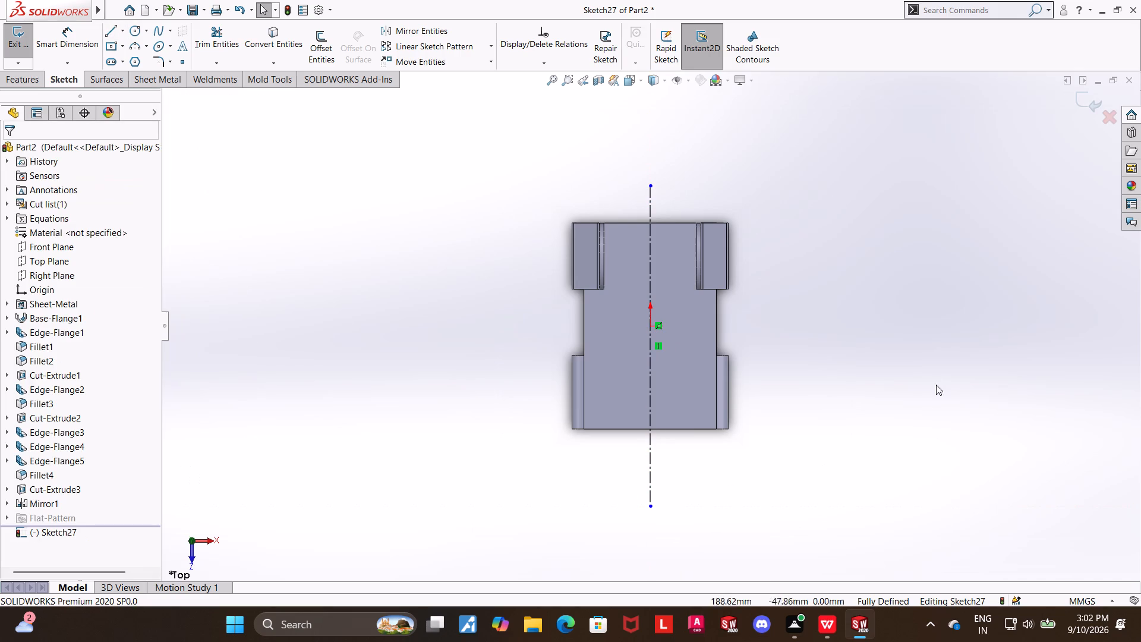
Examine the plate and its flanges from several angles, and return to a square view of the sketch.
{"action": "scroll", "coordinate": [808, 398], "scroll_direction": "down", "scroll_amount": 2}
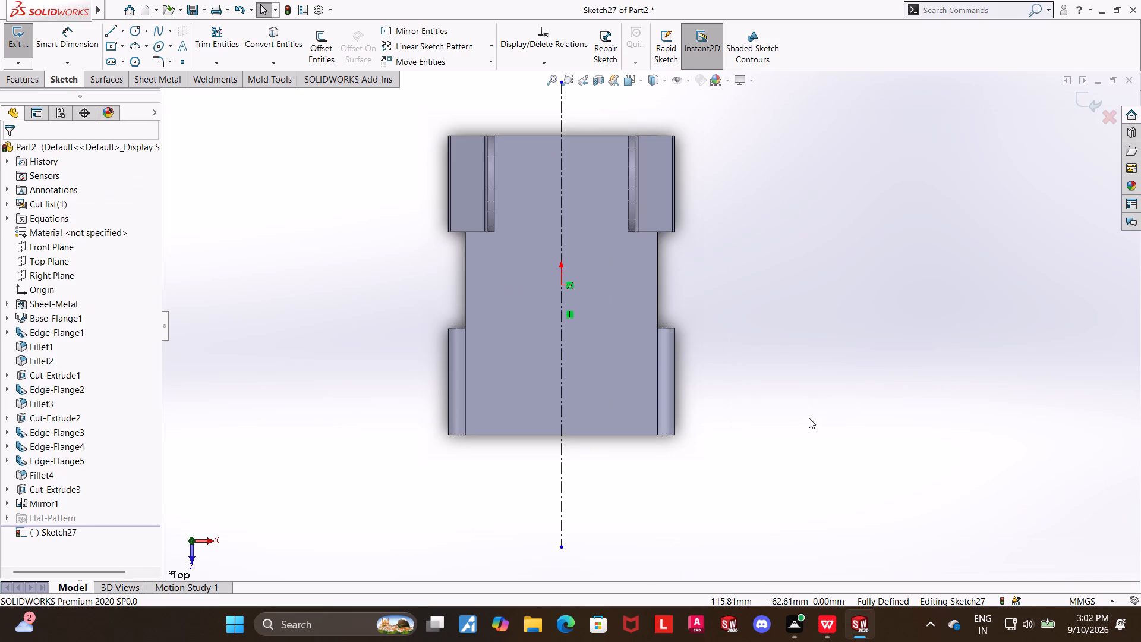
{"action": "middle_click_drag", "start_coordinate": [777, 392], "coordinate": [823, 572]}
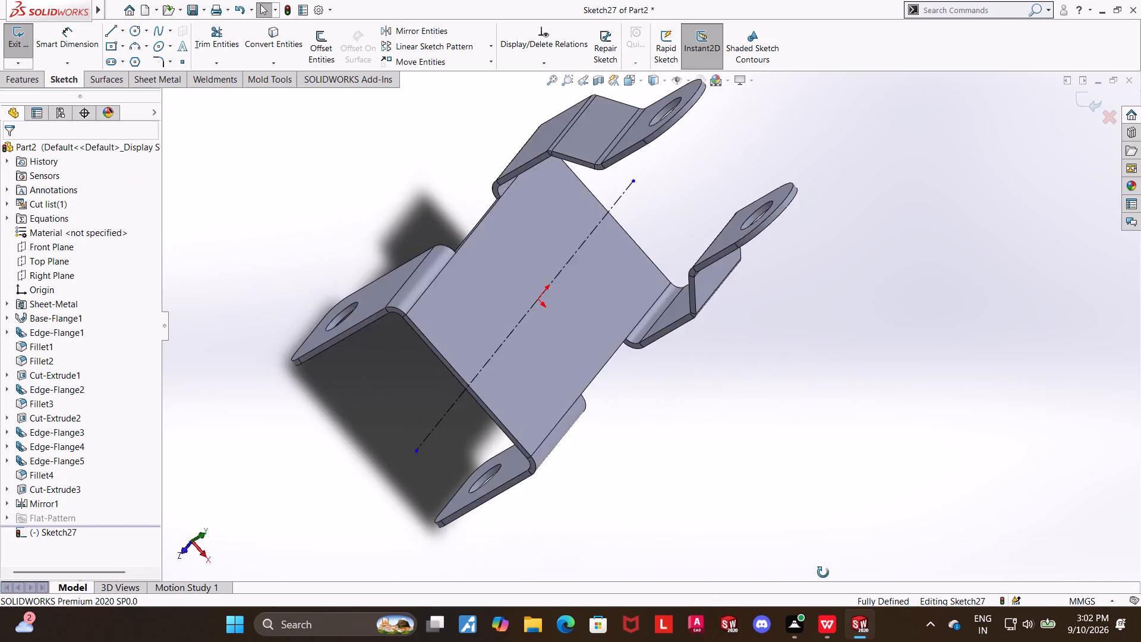
{"action": "middle_click_drag", "start_coordinate": [823, 572], "coordinate": [723, 615]}
{"action": "middle_click_drag", "start_coordinate": [805, 341], "coordinate": [836, 489]}
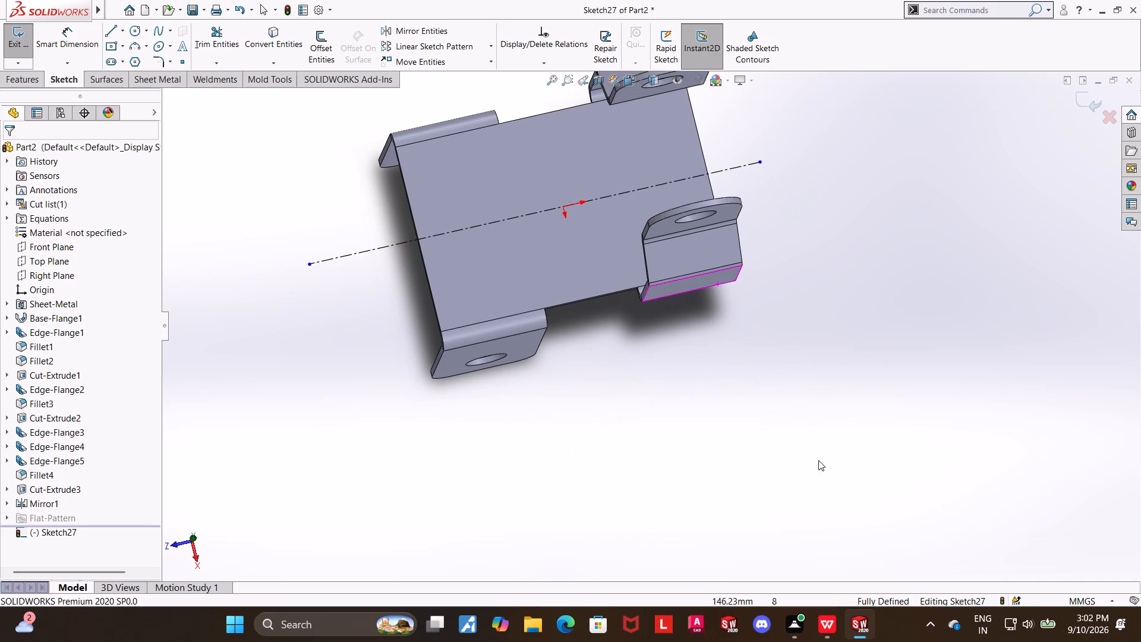
{"action": "left_click", "coordinate": [62, 530]}
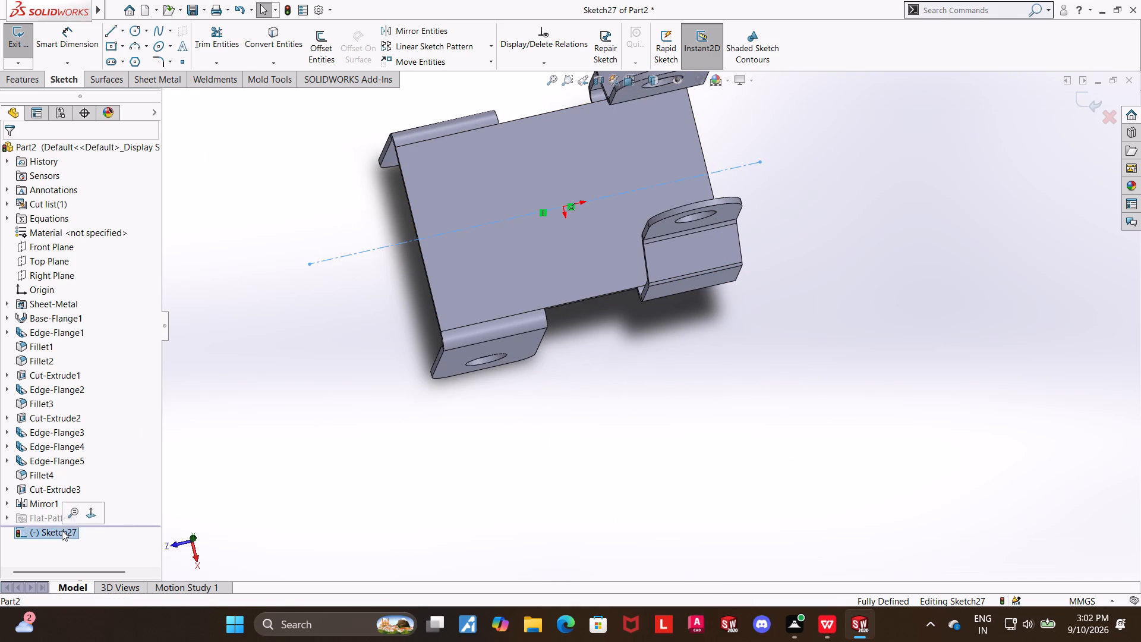
{"action": "left_click", "coordinate": [96, 514]}
{"action": "scroll", "coordinate": [725, 399], "scroll_direction": "down", "scroll_amount": 2}
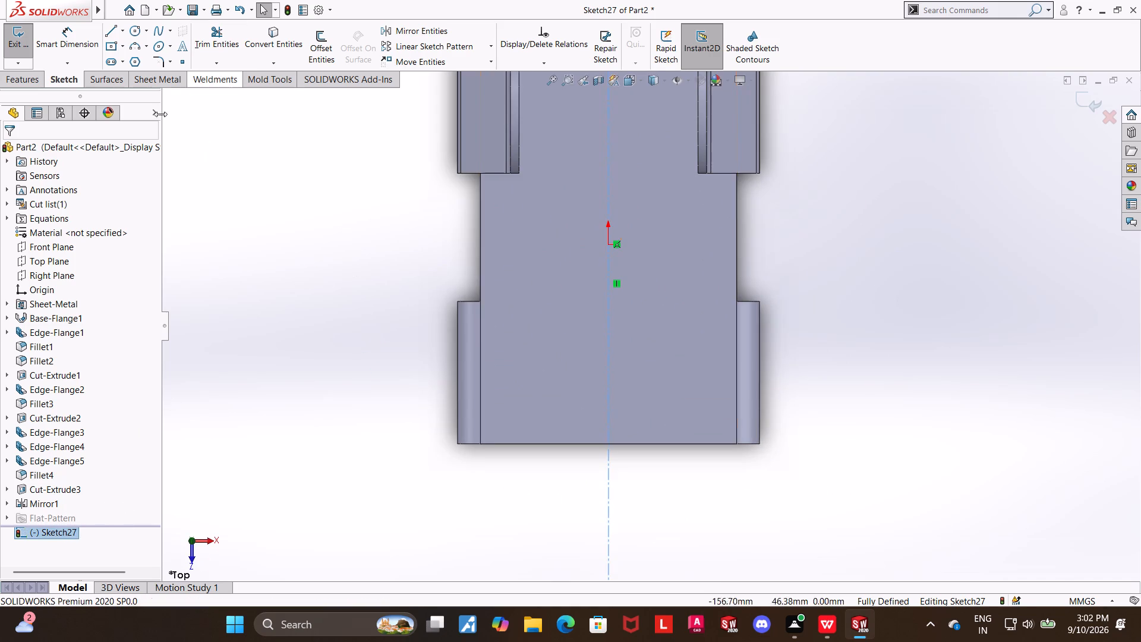
{"action": "scroll", "coordinate": [415, 240], "scroll_direction": "up", "scroll_amount": 2}
{"action": "left_click", "coordinate": [1011, 263]}
{"action": "scroll", "coordinate": [878, 248], "scroll_direction": "down", "scroll_amount": 2}
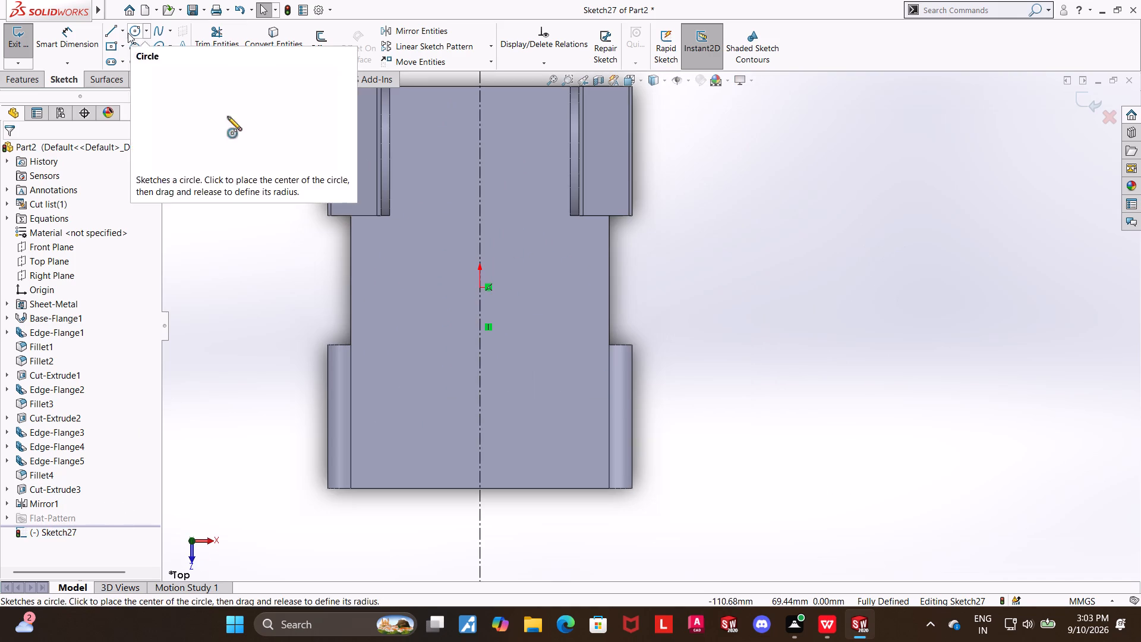
Sketch a circle on the centerline between the two downward flanges and set its diameter to 20 mm.
{"action": "left_click", "coordinate": [128, 33]}
{"action": "left_click", "coordinate": [478, 436]}
{"action": "left_click", "coordinate": [502, 420]}
{"action": "key", "text": "Escape"}
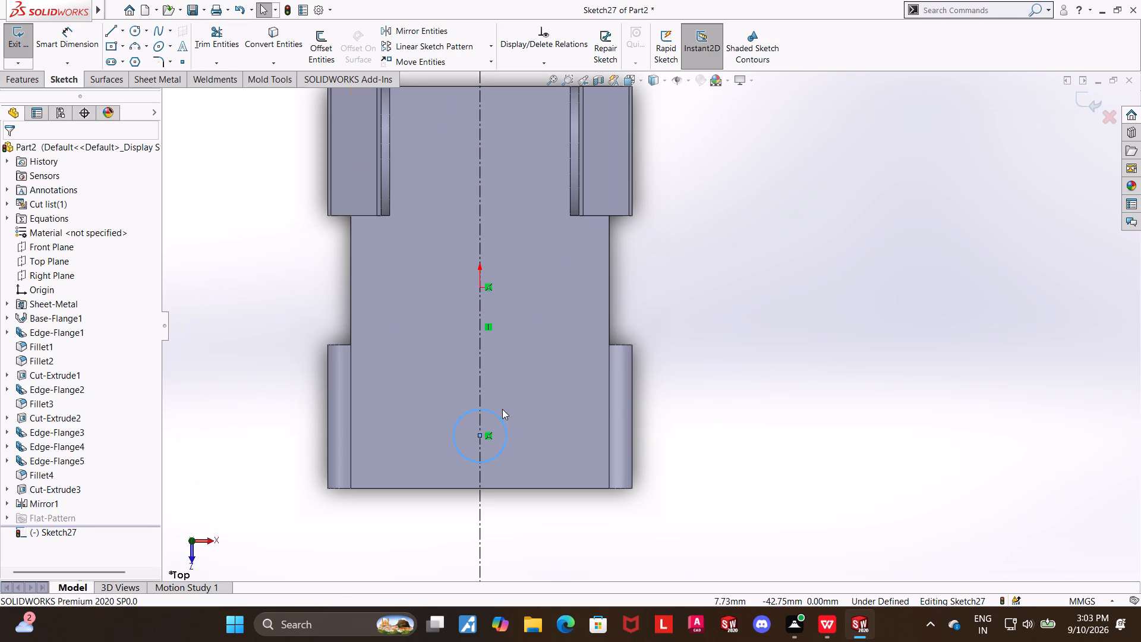
{"action": "key", "text": "Escape"}
{"action": "left_click", "coordinate": [62, 38]}
{"action": "left_click", "coordinate": [499, 414]}
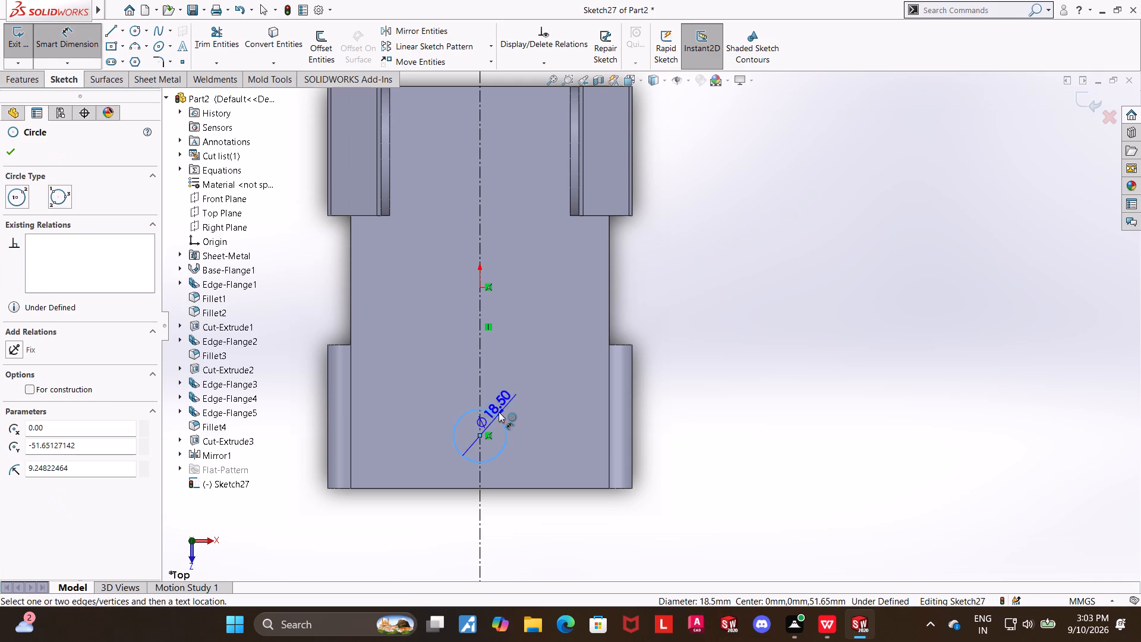
{"action": "double_click", "coordinate": [517, 386]}
{"action": "type", "text": "20"}
{"action": "key", "text": "Return"}
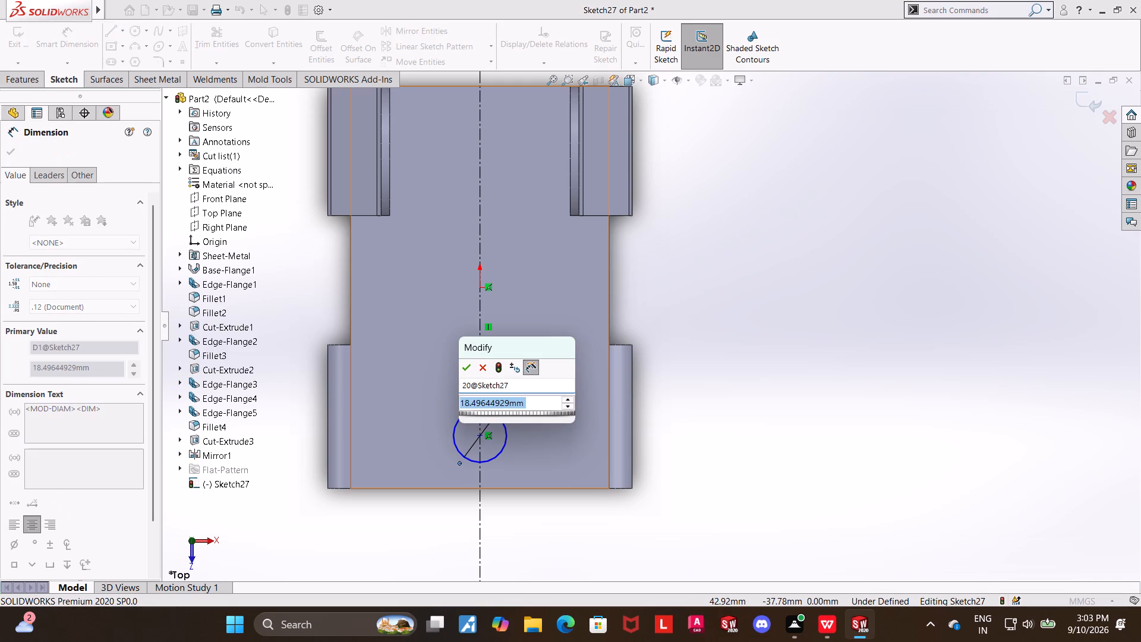
{"action": "left_click", "coordinate": [541, 402]}
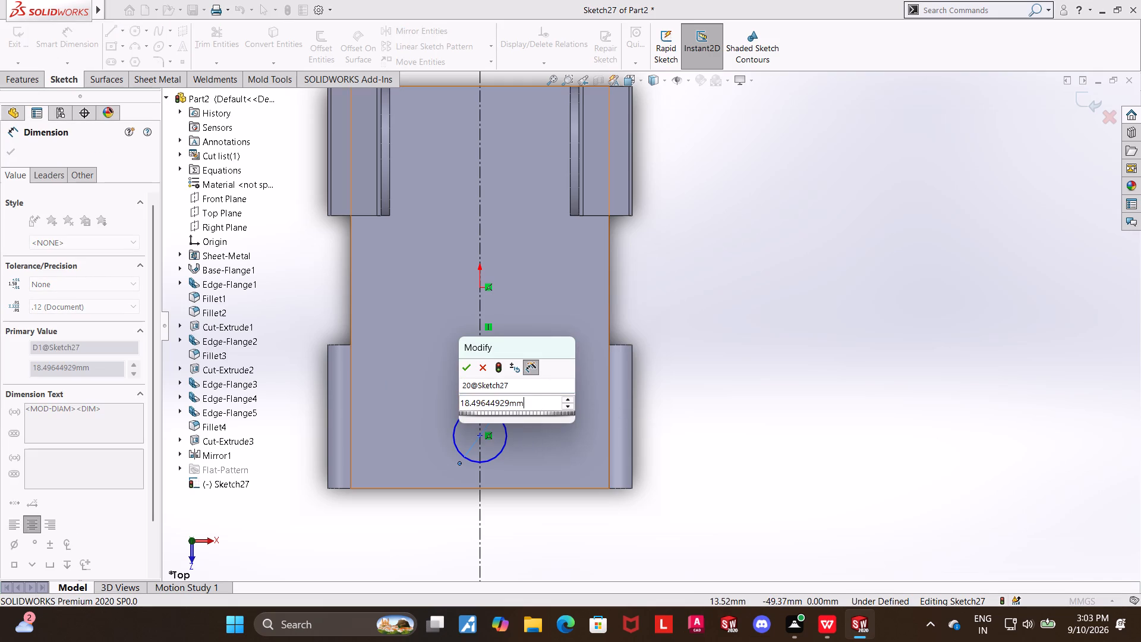
{"action": "left_click_drag", "start_coordinate": [541, 402], "coordinate": [440, 405]}
{"action": "type", "text": "20"}
{"action": "key", "text": "Return"}
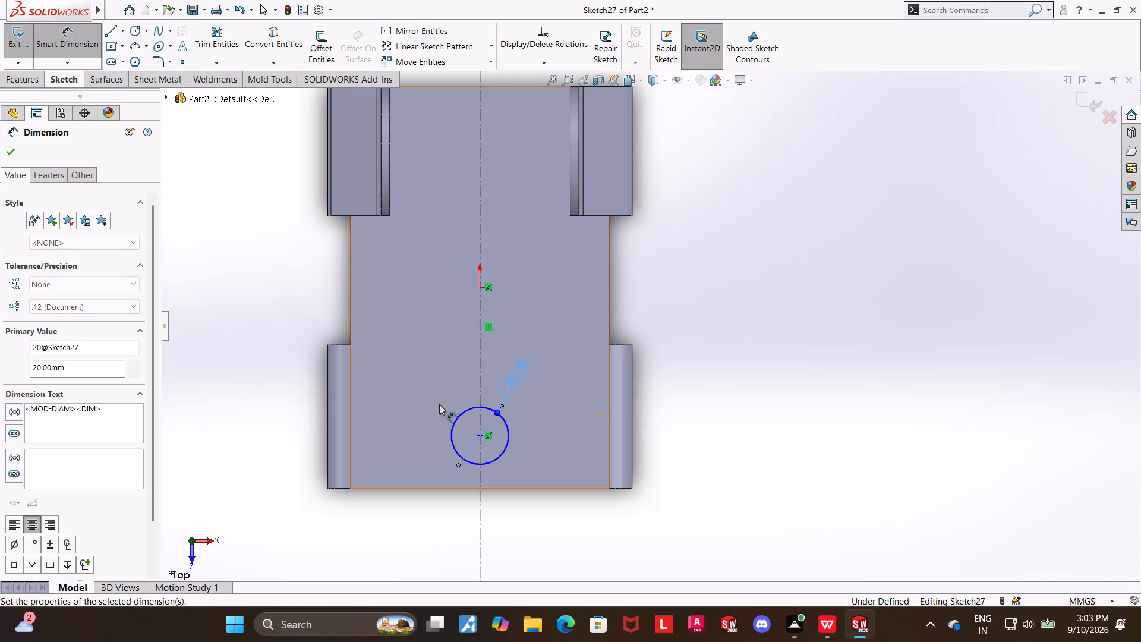
{"action": "key", "text": "Escape"}
Dimension the circle's center 20 mm from the plate's end edge beside the downward flanges.
{"action": "left_click", "coordinate": [45, 43]}
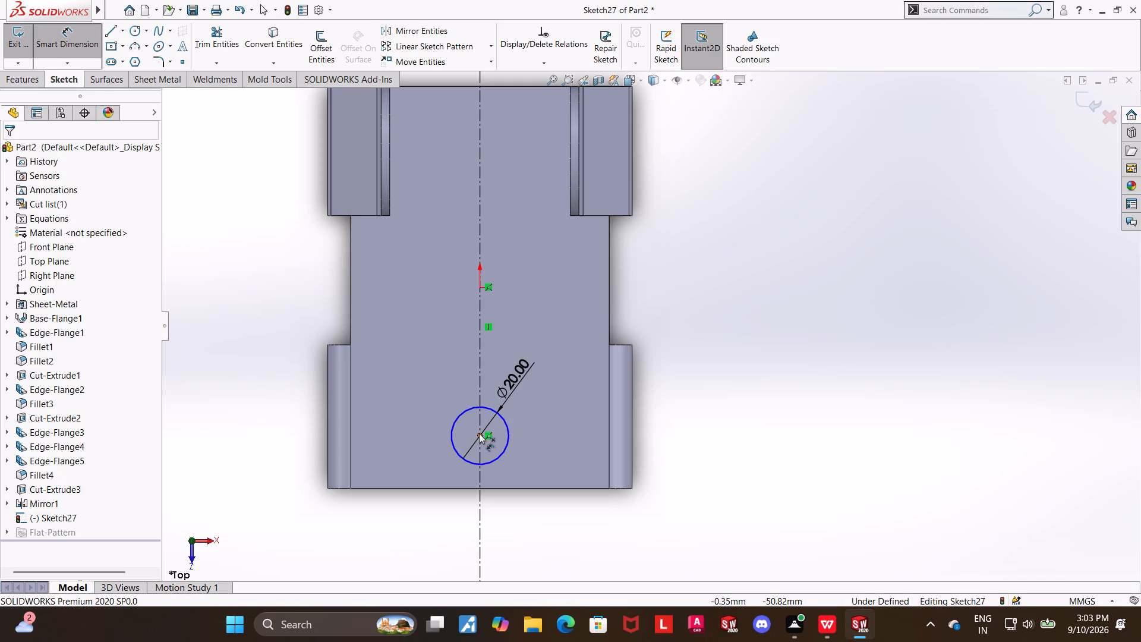
{"action": "left_click", "coordinate": [479, 433]}
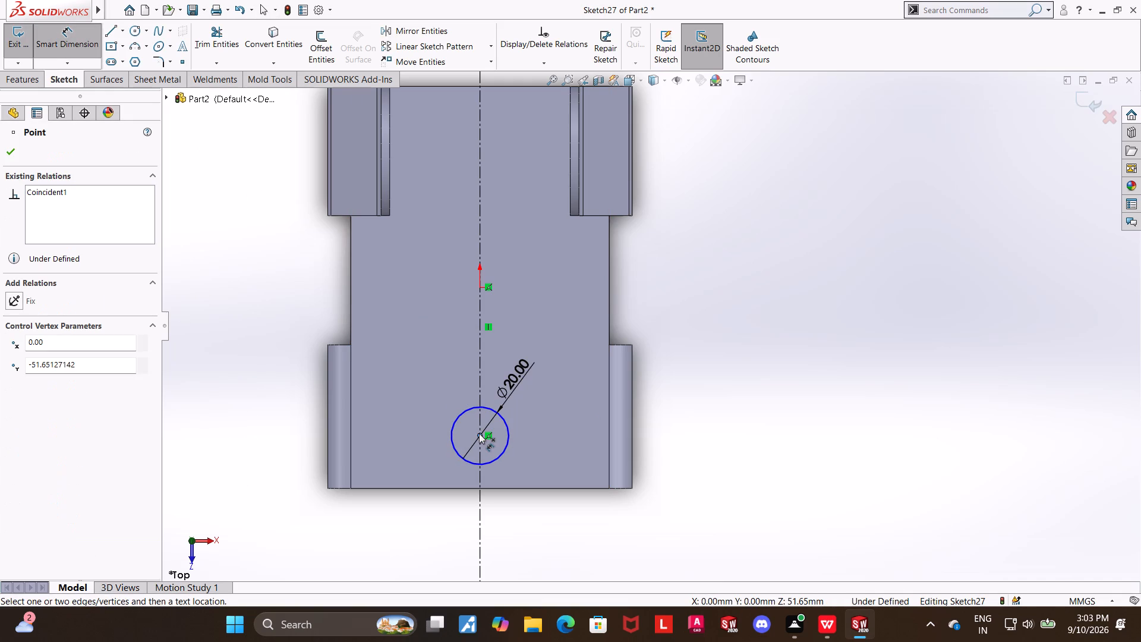
{"action": "left_click", "coordinate": [411, 487]}
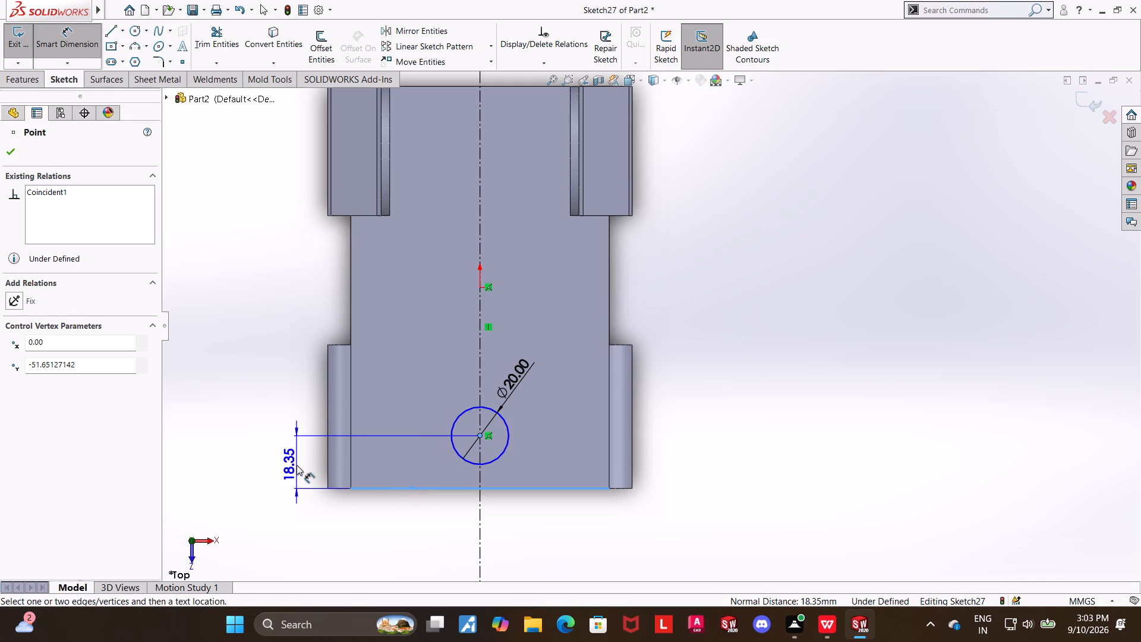
{"action": "left_click", "coordinate": [297, 465]}
{"action": "type", "text": "20"}
{"action": "key", "text": "Return"}
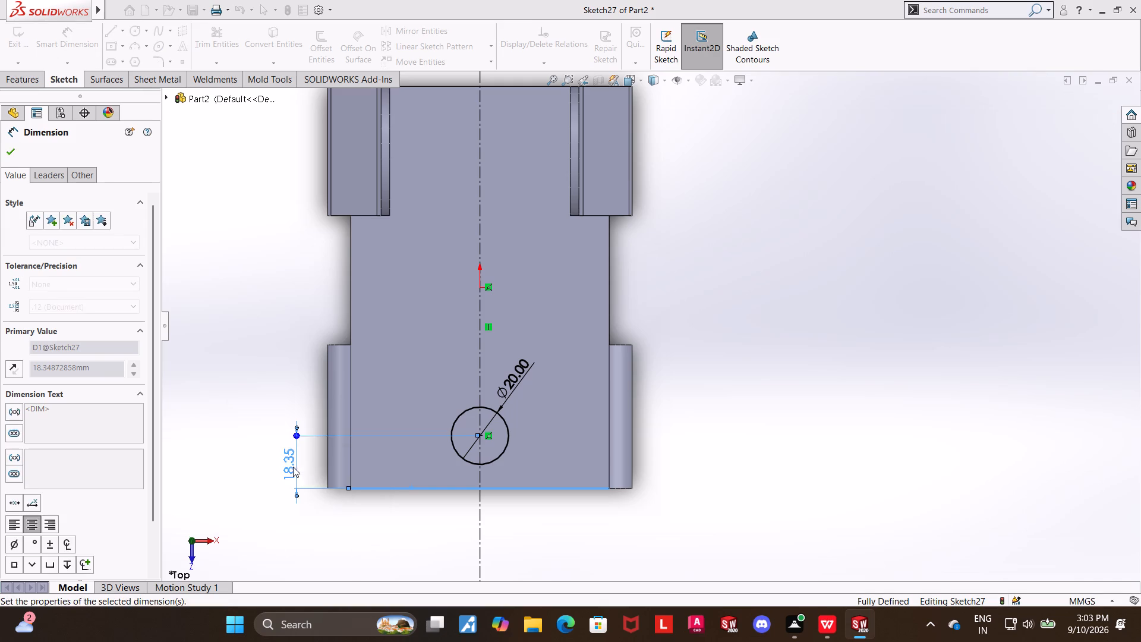
{"action": "key", "text": "Escape"}
{"action": "key", "text": "Escape"}
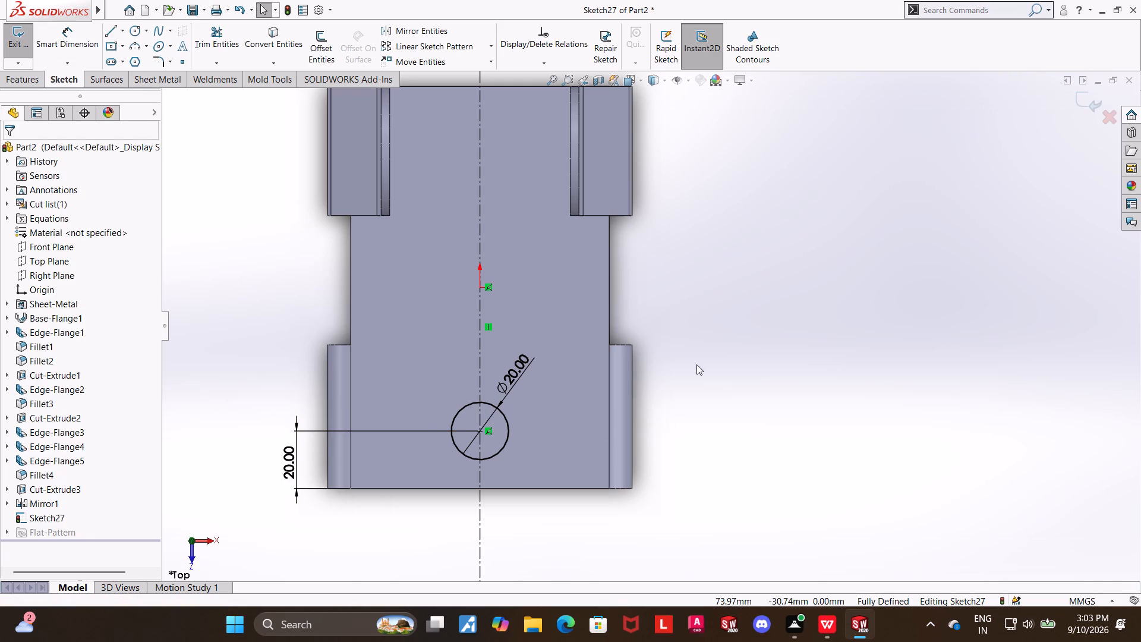
Sketch a second circle on the centerline between the two upward flanges and set its diameter to 20 mm.
{"action": "scroll", "coordinate": [818, 296], "scroll_direction": "up", "scroll_amount": 2}
{"action": "scroll", "coordinate": [611, 196], "scroll_direction": "down", "scroll_amount": 1}
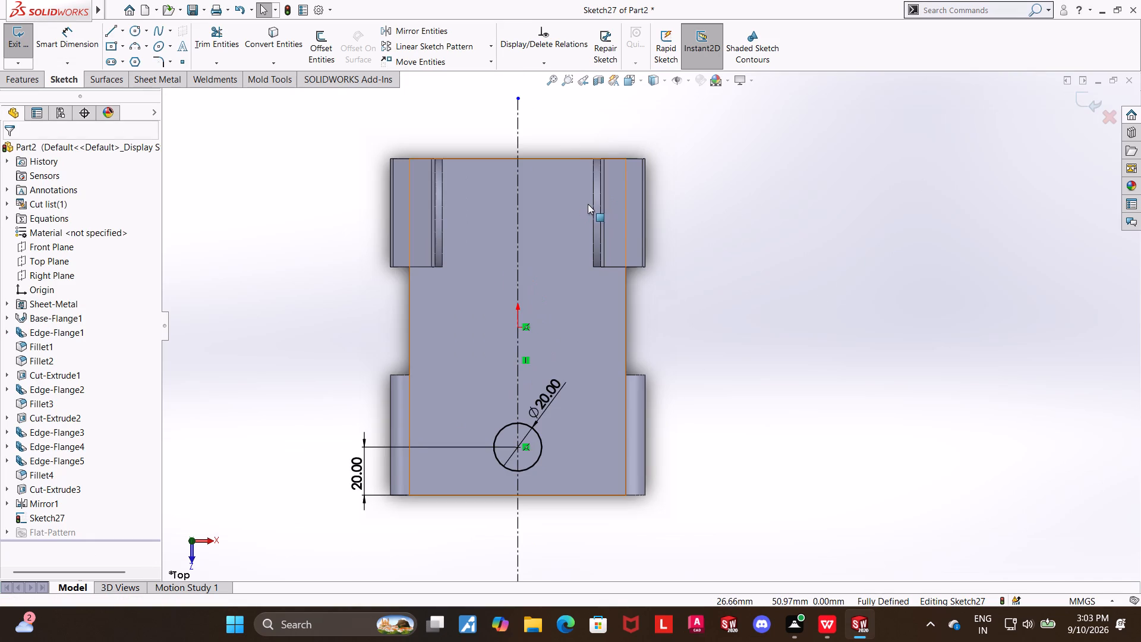
{"action": "scroll", "coordinate": [588, 204], "scroll_direction": "down", "scroll_amount": 1}
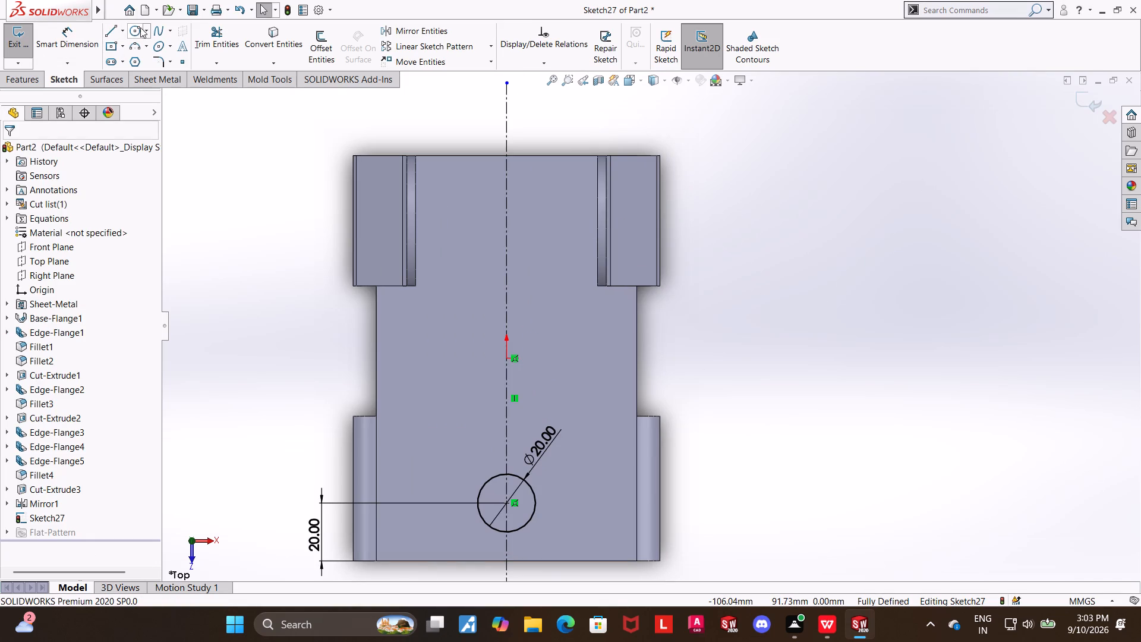
{"action": "left_click", "coordinate": [140, 27]}
{"action": "left_click", "coordinate": [505, 225]}
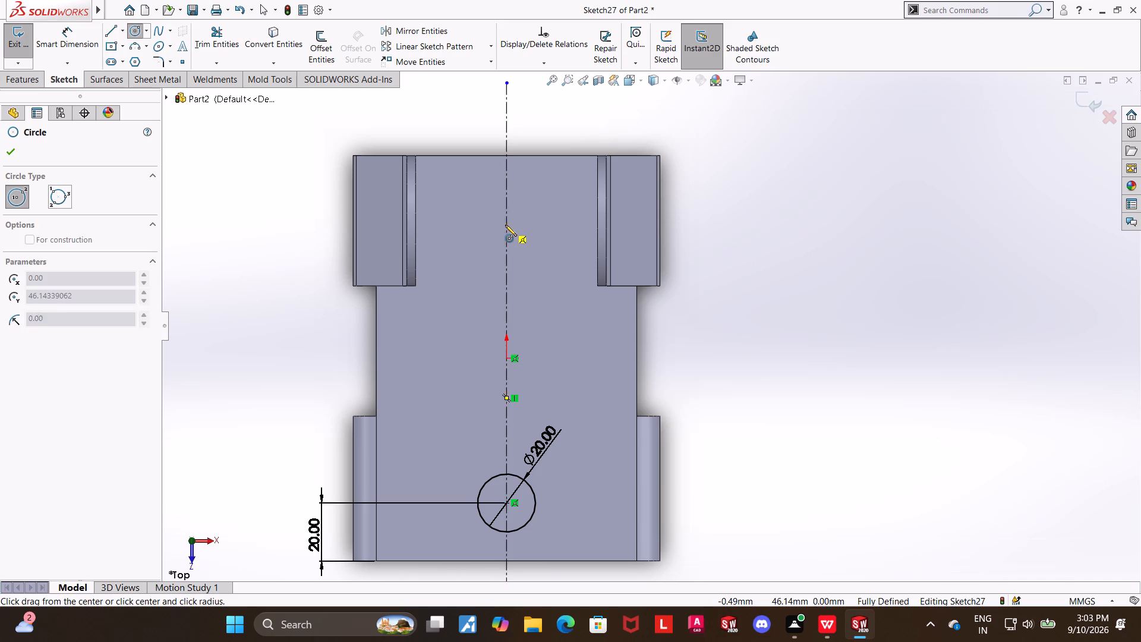
{"action": "left_click", "coordinate": [530, 218]}
{"action": "key", "text": "Escape"}
{"action": "key", "text": "Escape"}
{"action": "left_click", "coordinate": [72, 39]}
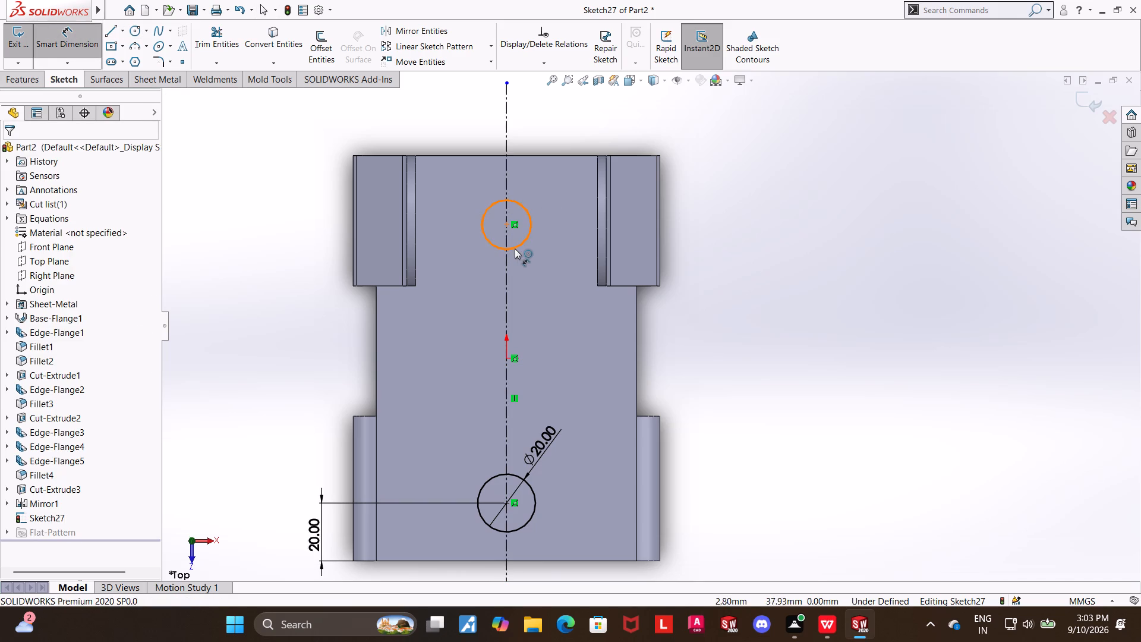
{"action": "left_click", "coordinate": [515, 248]}
{"action": "left_click", "coordinate": [544, 278]}
{"action": "type", "text": "20"}
{"action": "key", "text": "Return"}
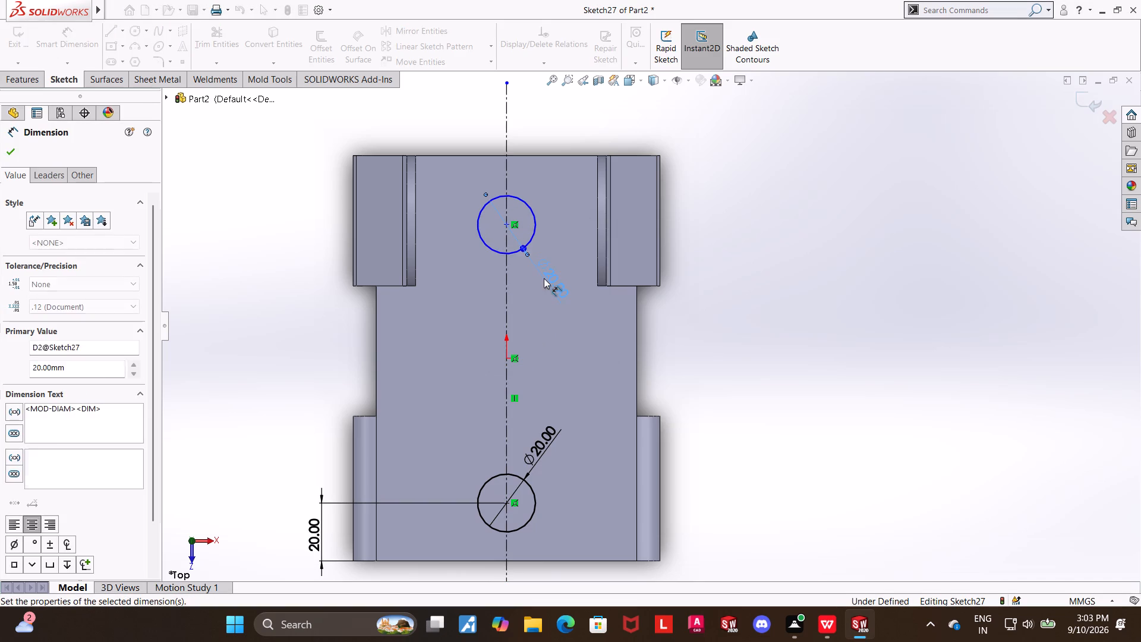
{"action": "key", "text": "Escape"}
Dimension the second circle's center 42.5 mm from the plate's end edge beside the upward flanges, and finish the sketch.
{"action": "left_click", "coordinate": [89, 37]}
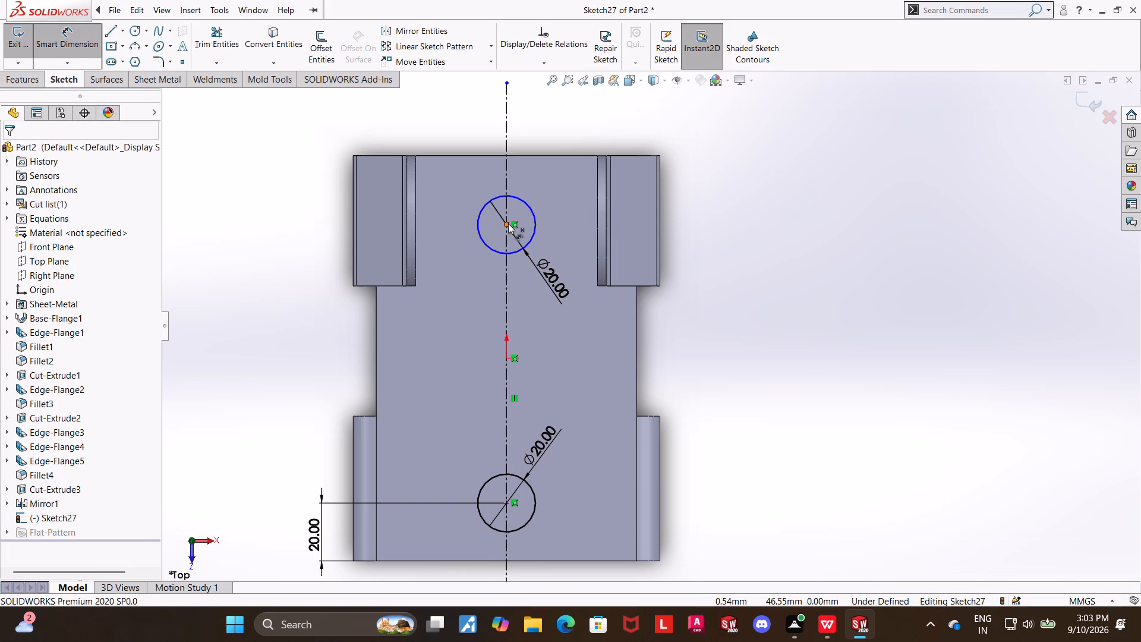
{"action": "left_click", "coordinate": [508, 224]}
{"action": "left_click", "coordinate": [487, 154]}
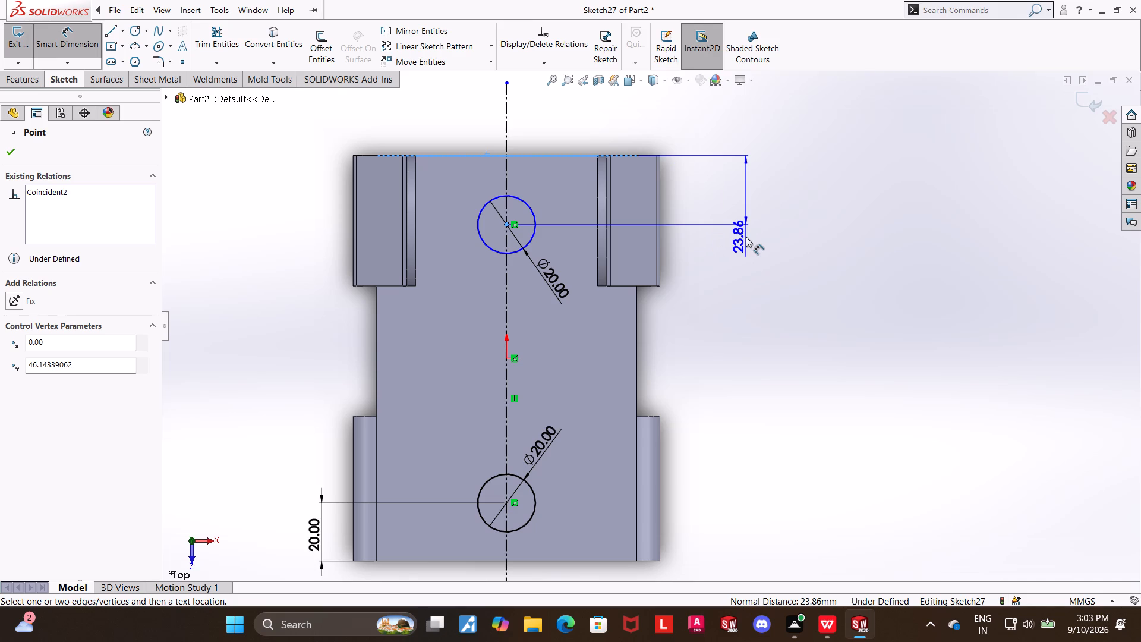
{"action": "left_click", "coordinate": [746, 237]}
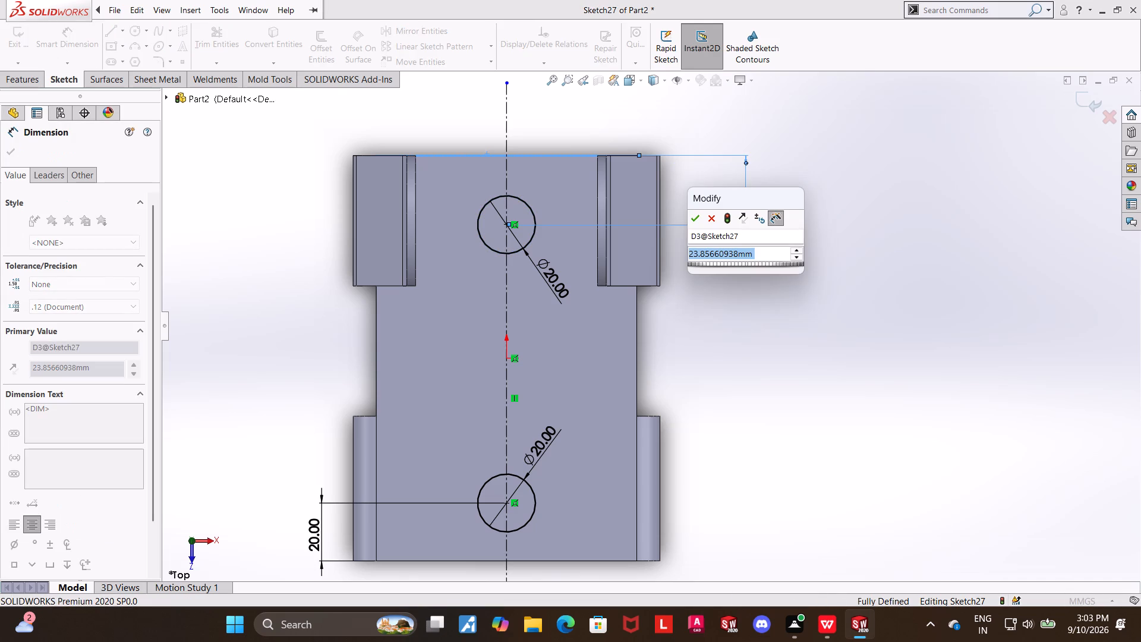
{"action": "type", "text": "42.5"}
{"action": "key", "text": "Return"}
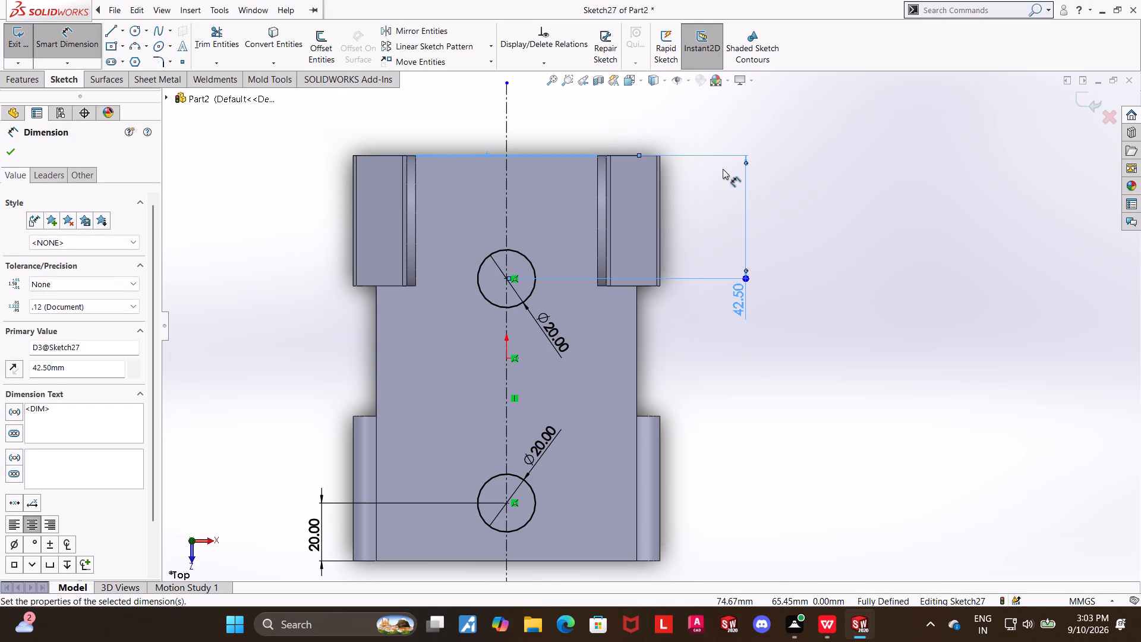
{"action": "left_click", "coordinate": [925, 216]}
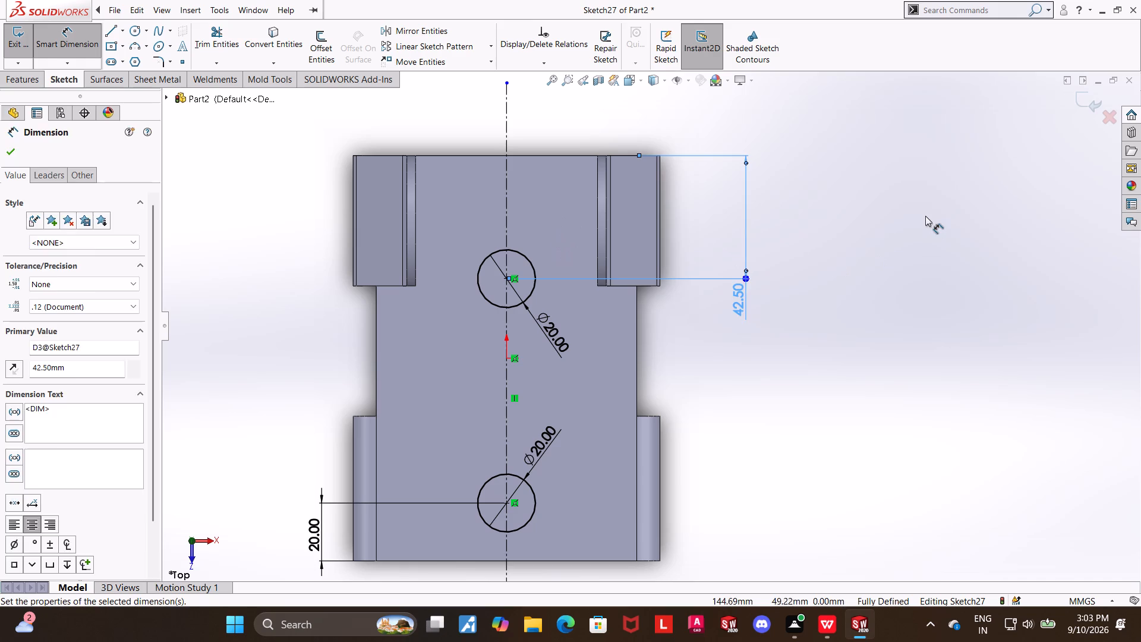
{"action": "left_click", "coordinate": [1074, 99]}
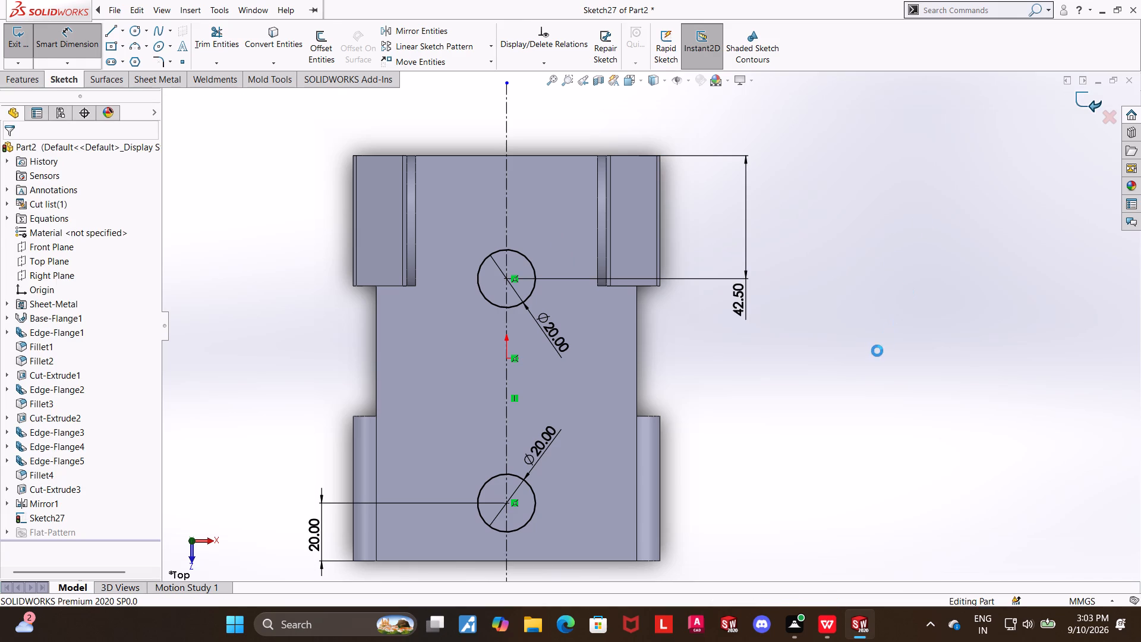
Cut the two sketched circles through the plate with a 10 mm blind Extruded Cut, keeping Normal cut on.
{"action": "middle_click_drag", "start_coordinate": [865, 350], "coordinate": [791, 502]}
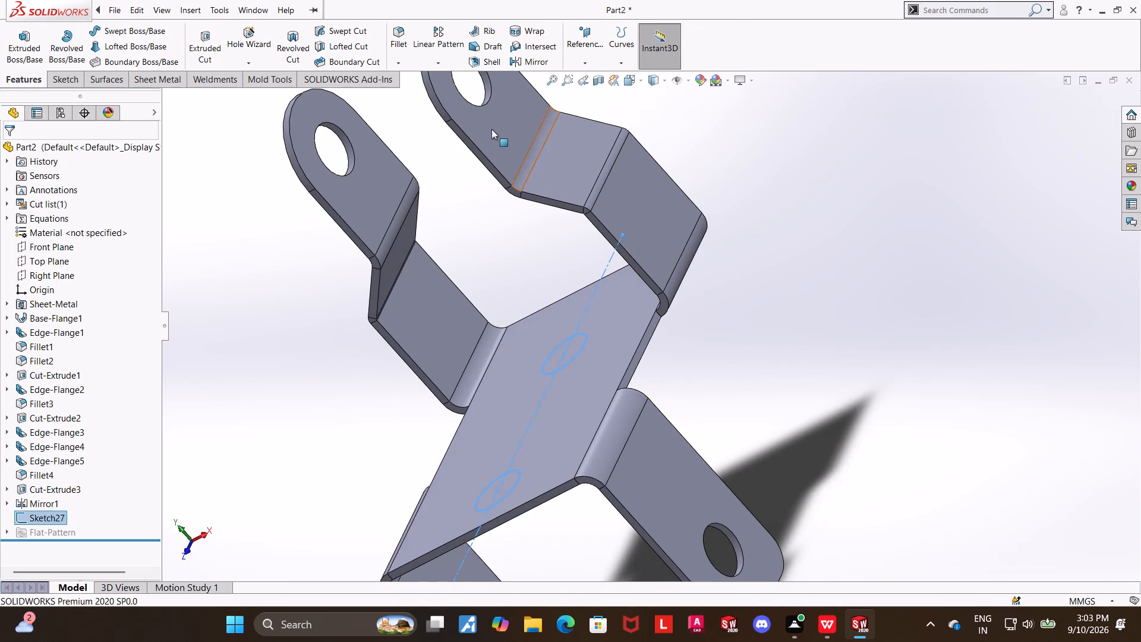
{"action": "middle_click_drag", "start_coordinate": [739, 273], "coordinate": [700, 424]}
{"action": "scroll", "coordinate": [774, 414], "scroll_direction": "up", "scroll_amount": 4}
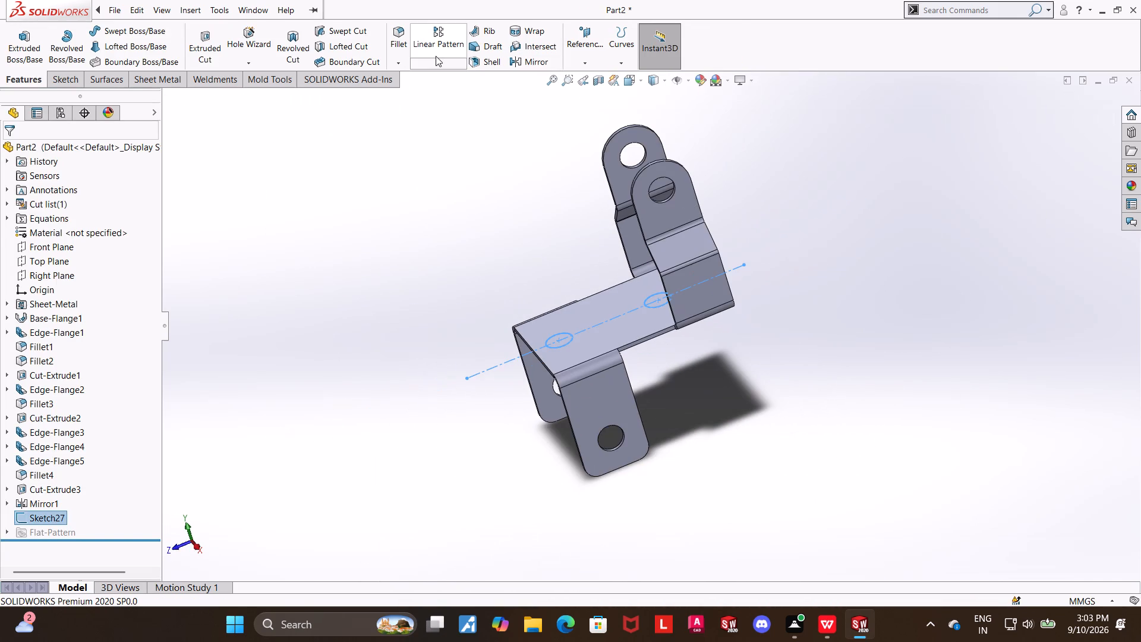
{"action": "left_click", "coordinate": [152, 80]}
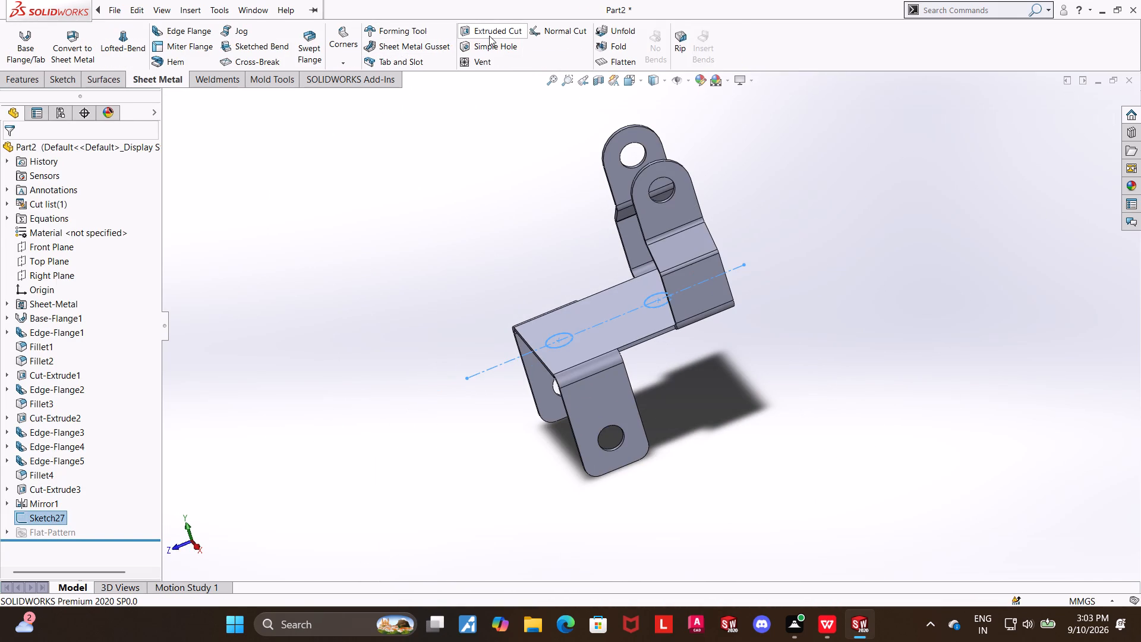
{"action": "left_click", "coordinate": [489, 36]}
{"action": "middle_click_drag", "start_coordinate": [359, 254], "coordinate": [377, 139]}
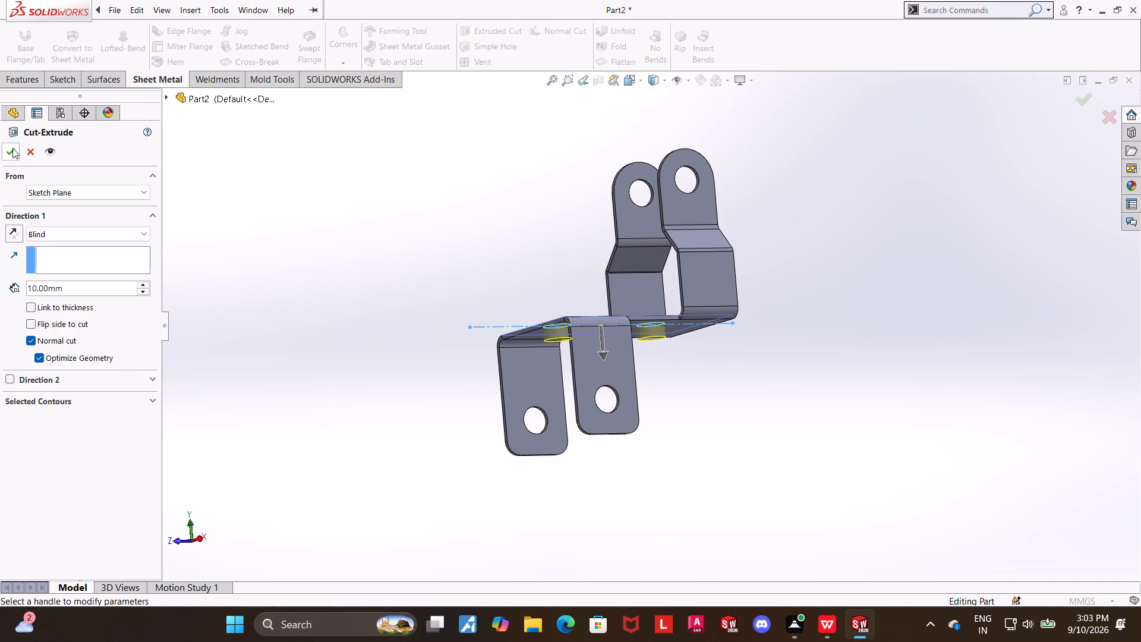
{"action": "left_click", "coordinate": [12, 148]}
Examine the bracket with its plate holes and flanges from several angles.
{"action": "middle_click_drag", "start_coordinate": [312, 221], "coordinate": [333, 253]}
{"action": "left_click", "coordinate": [339, 254]}
{"action": "middle_click_drag", "start_coordinate": [364, 270], "coordinate": [379, 301]}
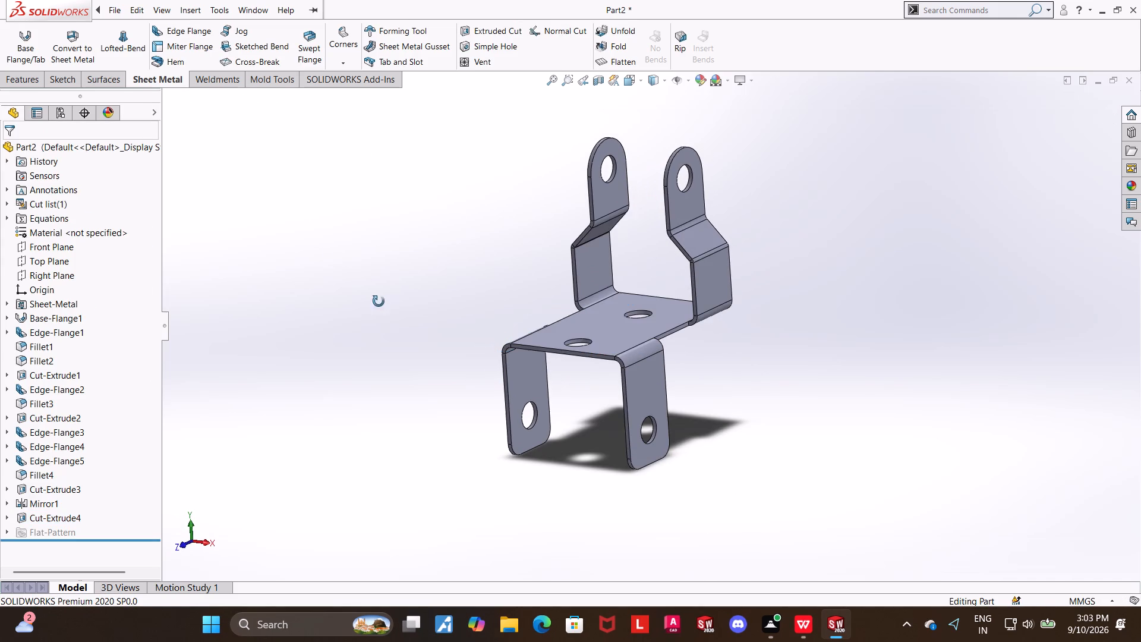
{"action": "middle_click_drag", "start_coordinate": [379, 301], "coordinate": [379, 303]}
{"action": "scroll", "coordinate": [719, 251], "scroll_direction": "up", "scroll_amount": 2}
{"action": "scroll", "coordinate": [673, 180], "scroll_direction": "down", "scroll_amount": 3}
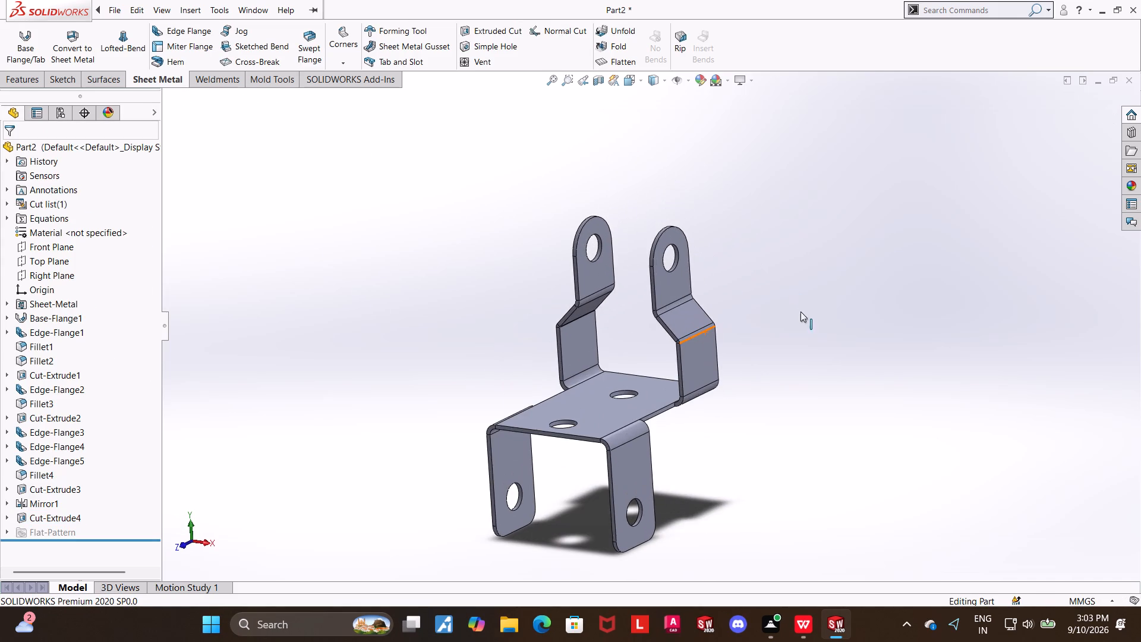
{"action": "middle_click_drag", "start_coordinate": [798, 311], "coordinate": [805, 342]}
{"action": "middle_click_drag", "start_coordinate": [824, 341], "coordinate": [879, 314]}
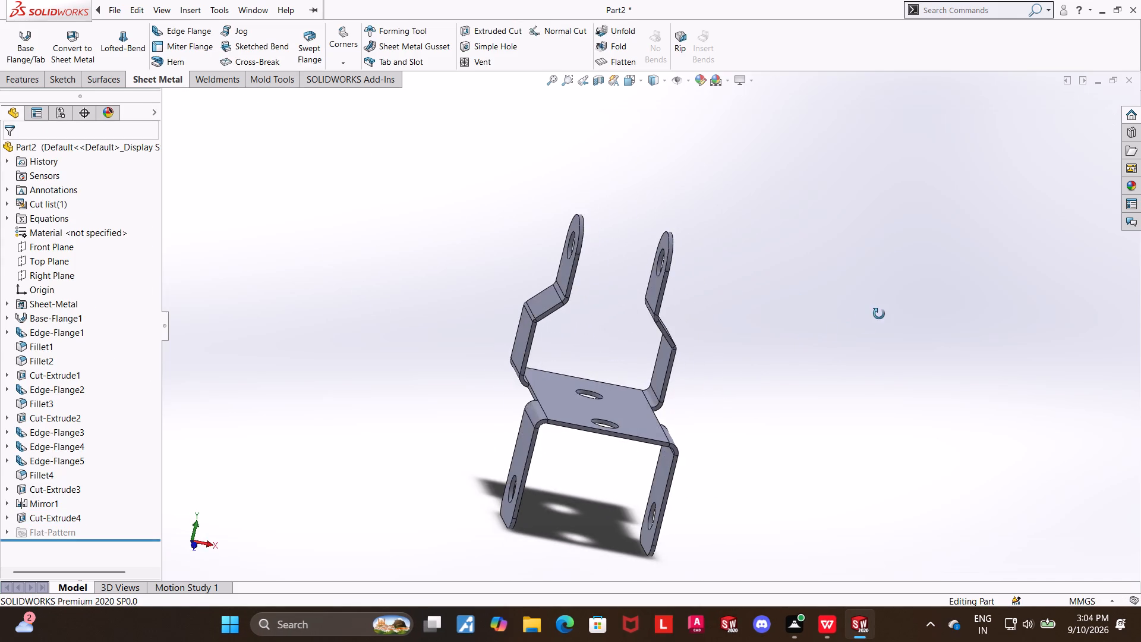
{"action": "middle_click_drag", "start_coordinate": [879, 314], "coordinate": [876, 340]}
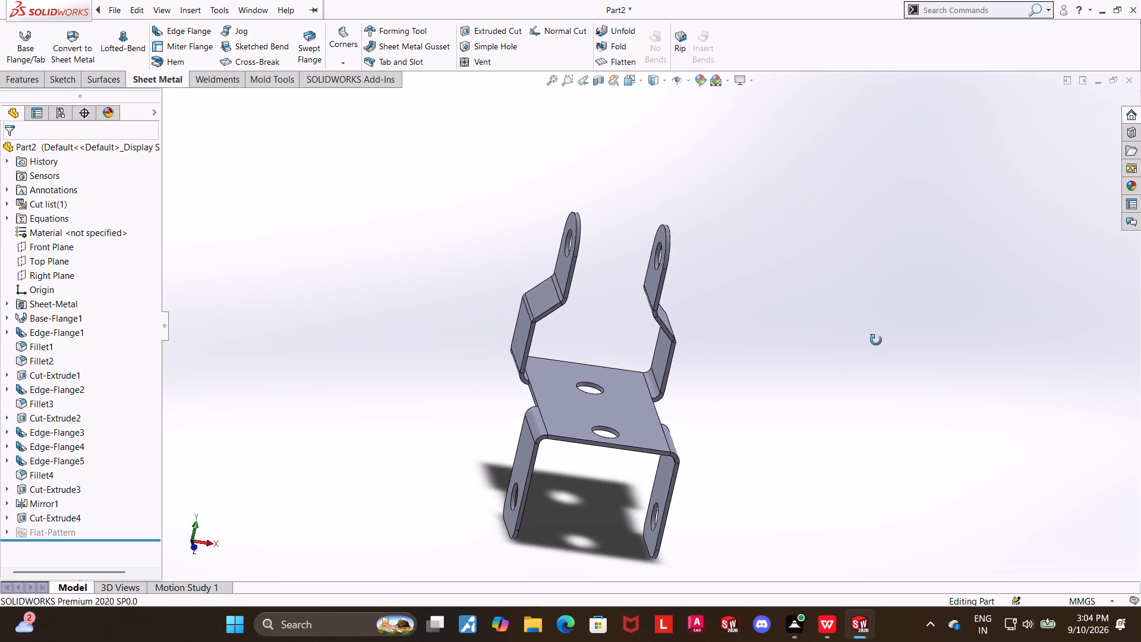
{"action": "middle_click_drag", "start_coordinate": [876, 340], "coordinate": [903, 521]}
{"action": "scroll", "coordinate": [909, 518], "scroll_direction": "up", "scroll_amount": 1}
{"action": "scroll", "coordinate": [893, 512], "scroll_direction": "down", "scroll_amount": 1}
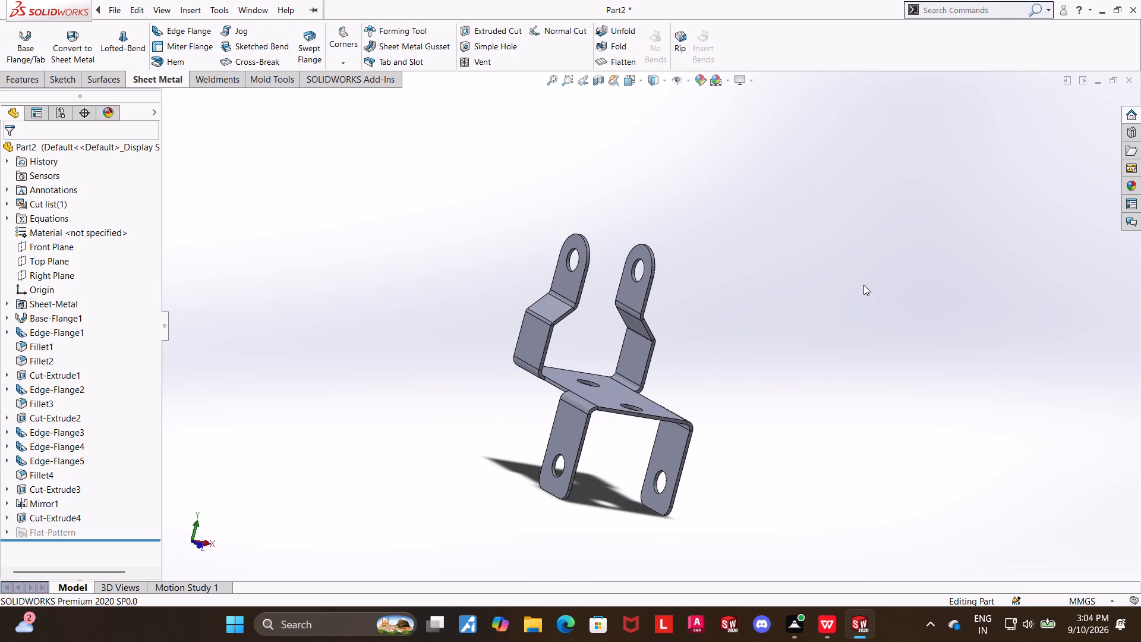
{"action": "middle_click_drag", "start_coordinate": [749, 260], "coordinate": [722, 267]}
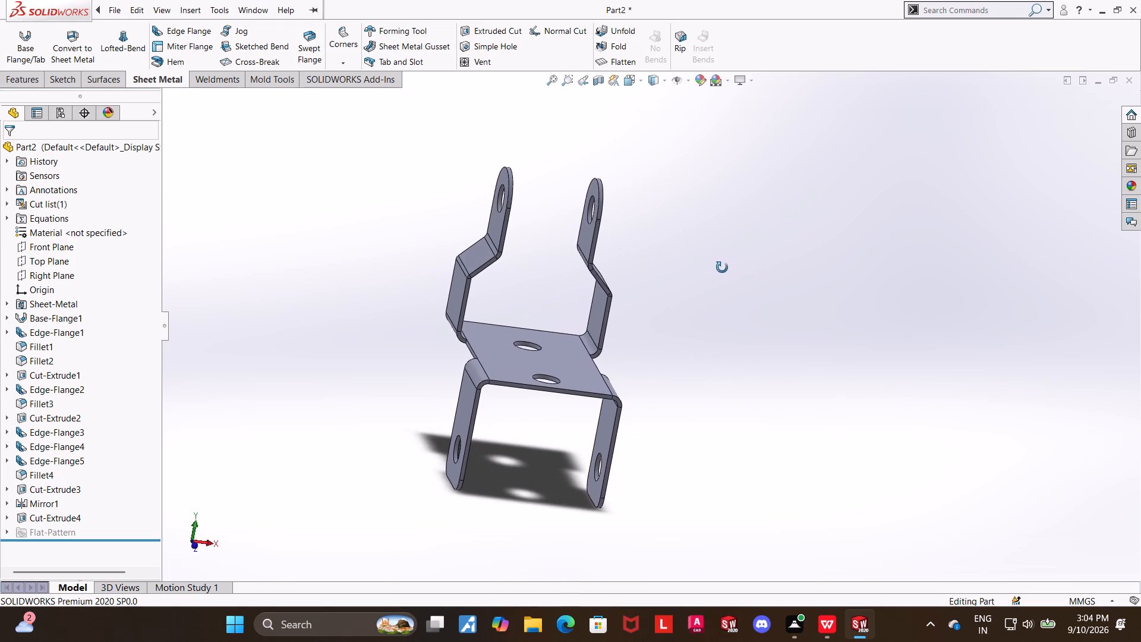
{"action": "middle_click_drag", "start_coordinate": [722, 267], "coordinate": [683, 322]}
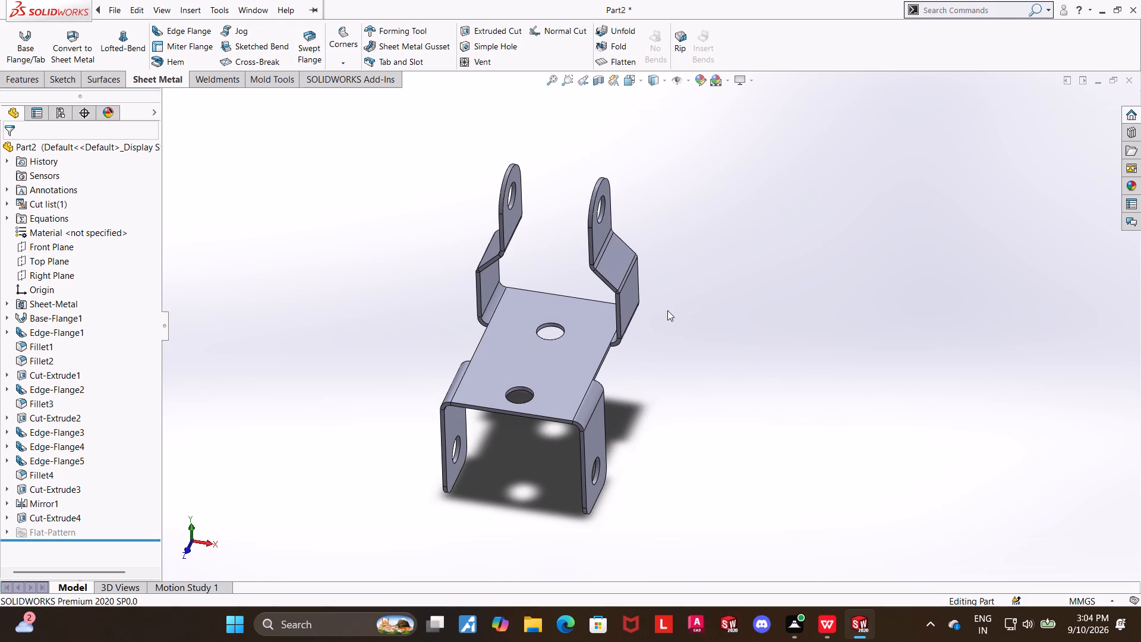
{"action": "middle_click_drag", "start_coordinate": [677, 270], "coordinate": [655, 251]}
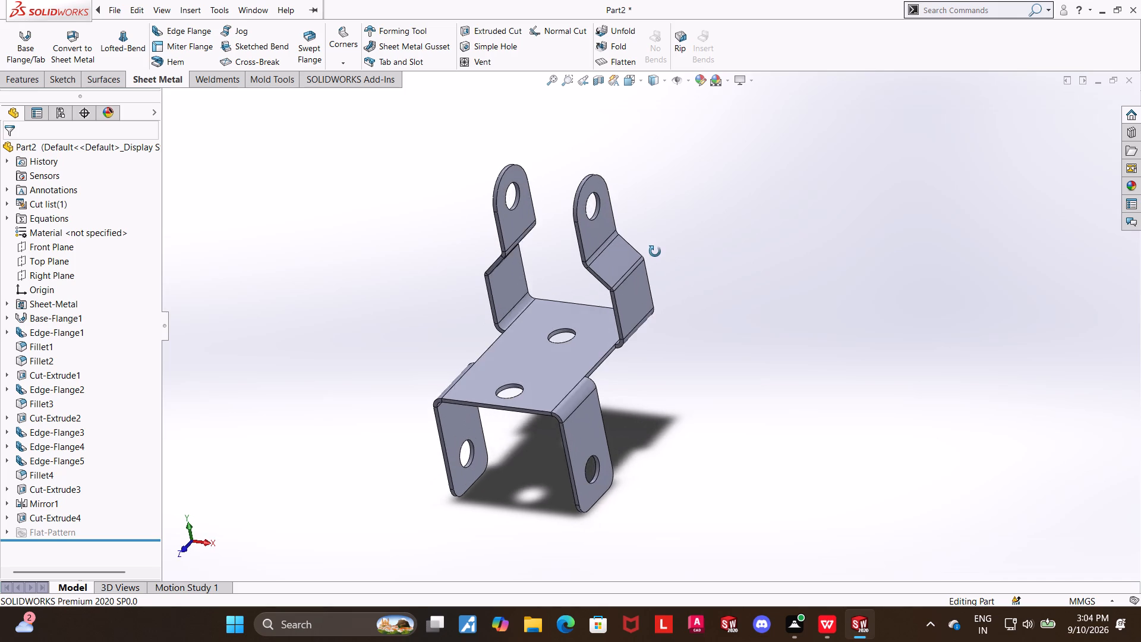
{"action": "middle_click_drag", "start_coordinate": [655, 251], "coordinate": [647, 269]}
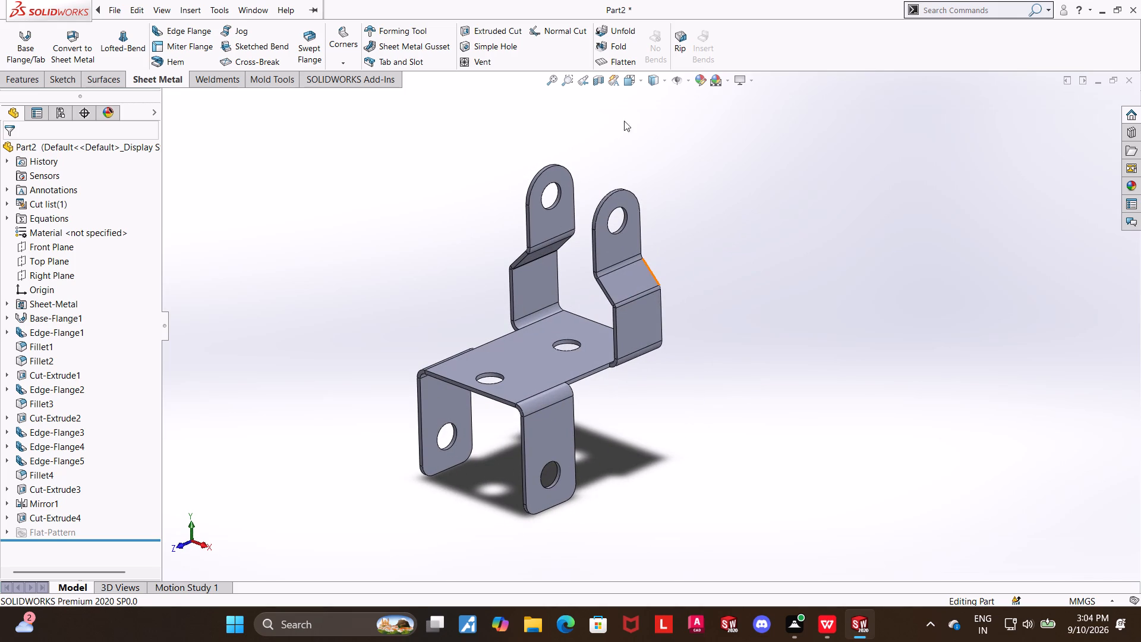
Start saving the part as a new file.
{"action": "left_click", "coordinate": [142, 158]}
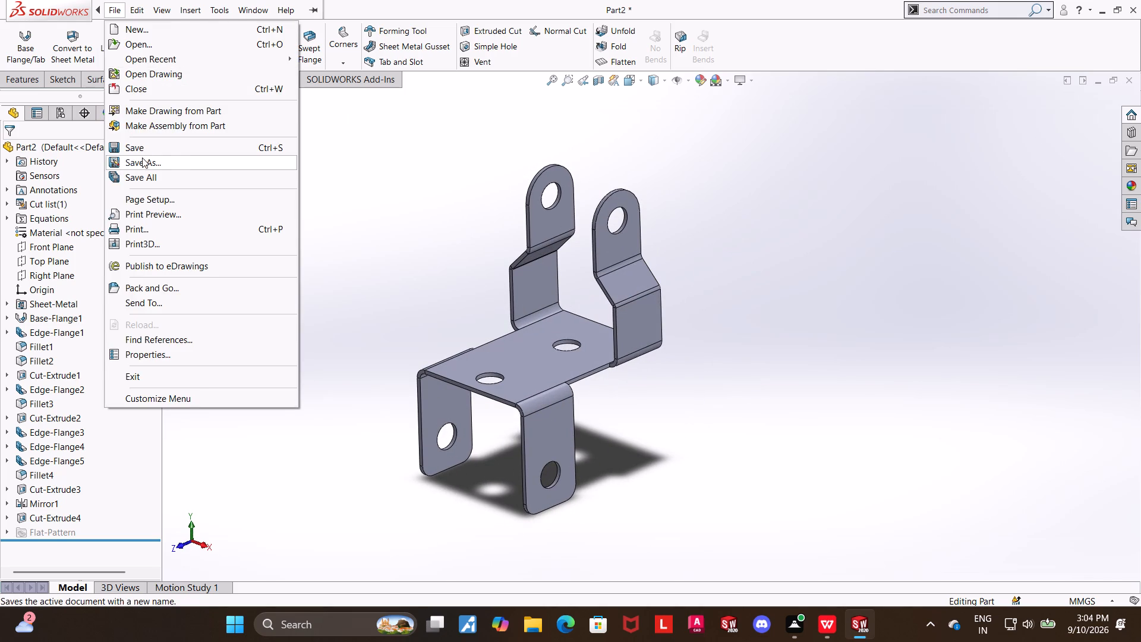